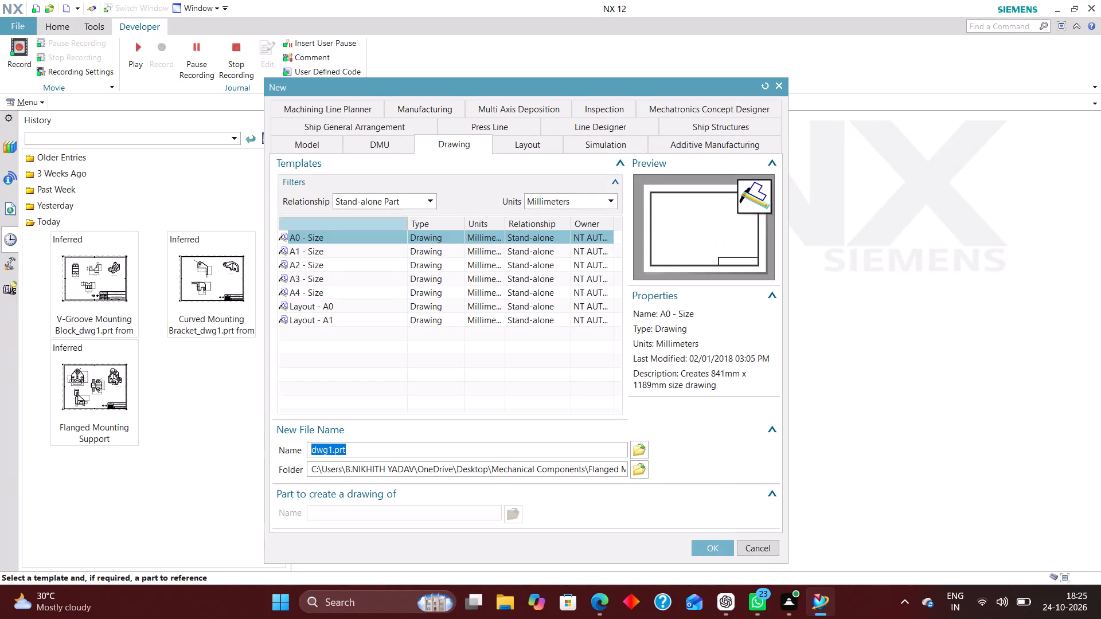
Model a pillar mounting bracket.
Create a new millimetre Model part, model1.prt, in the Pillar Mounting Bracket folder within Mechanical Components on the desktop.
left_click(292, 145)
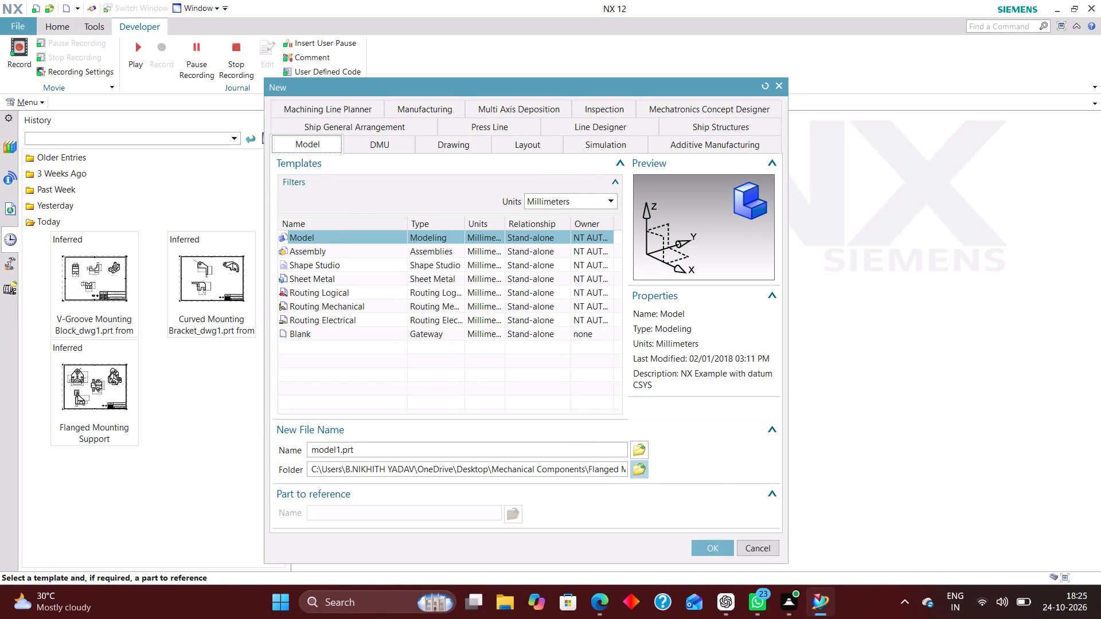
left_click(648, 468)
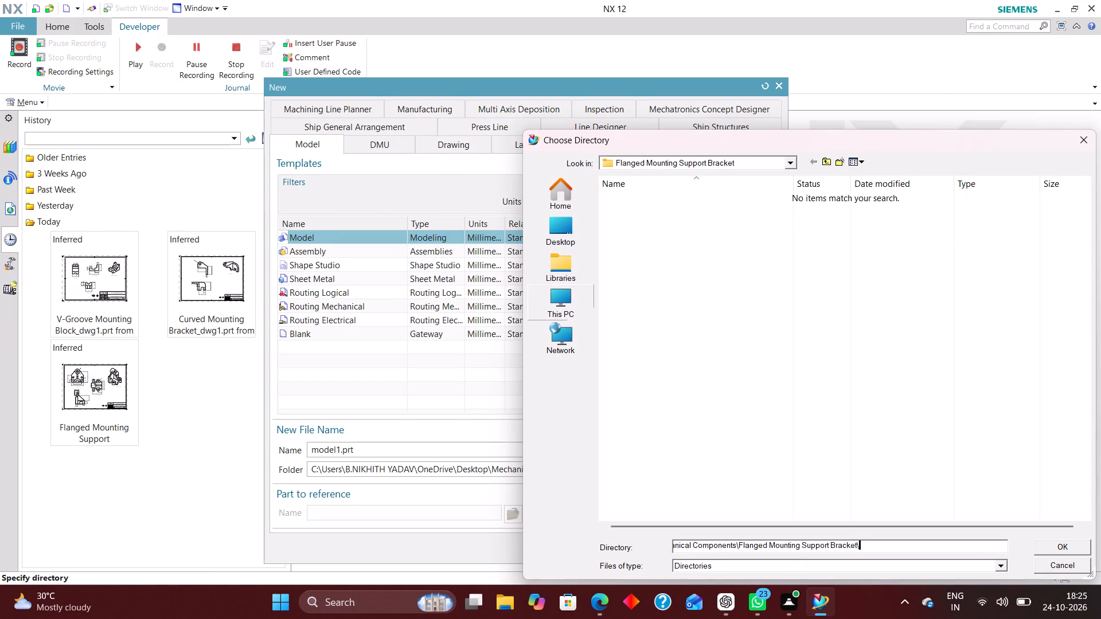
left_click(569, 236)
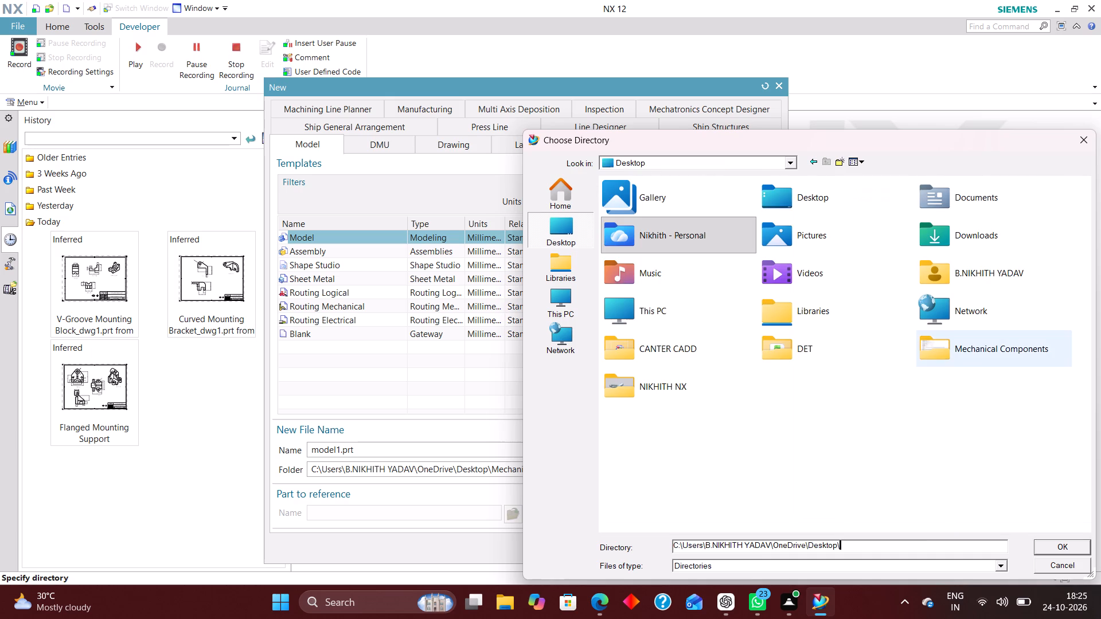
double_click(1004, 354)
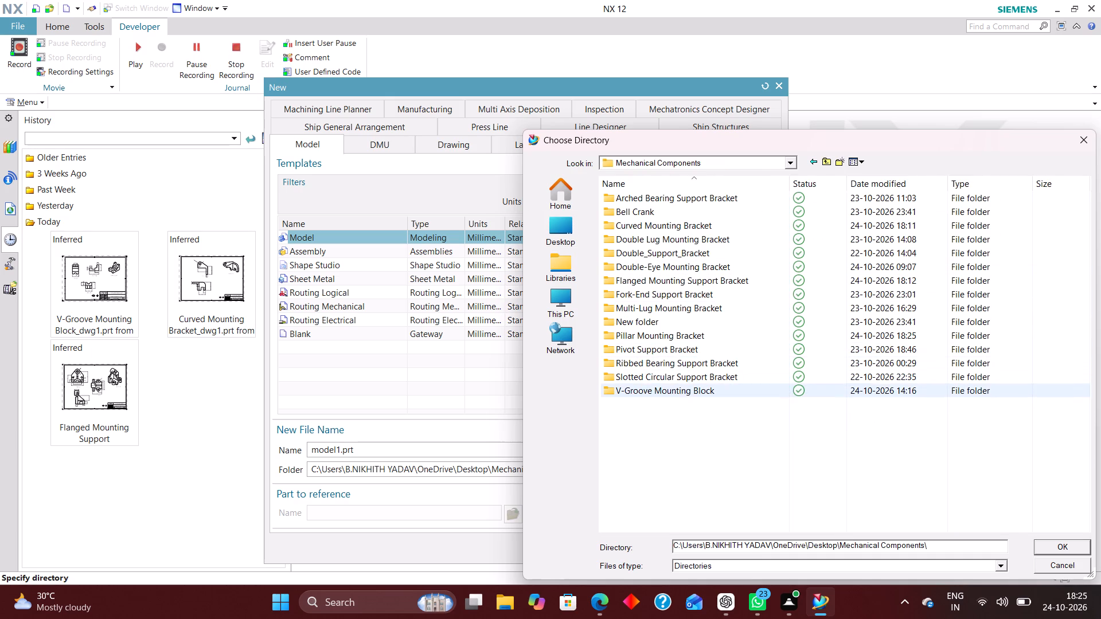
double_click(645, 336)
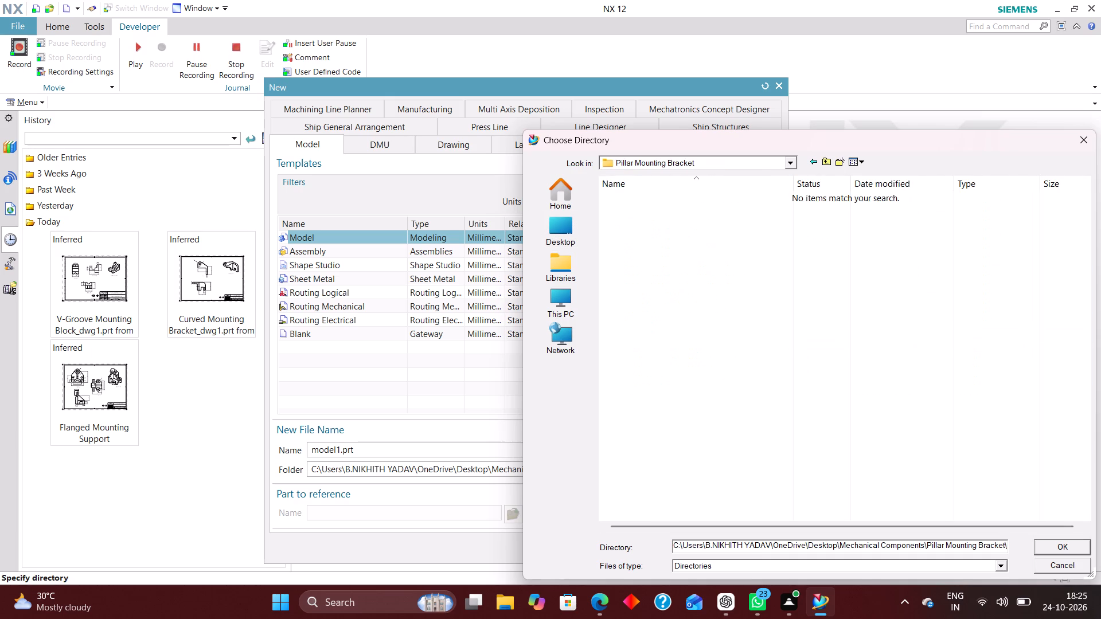
left_click(1066, 548)
left_click(715, 548)
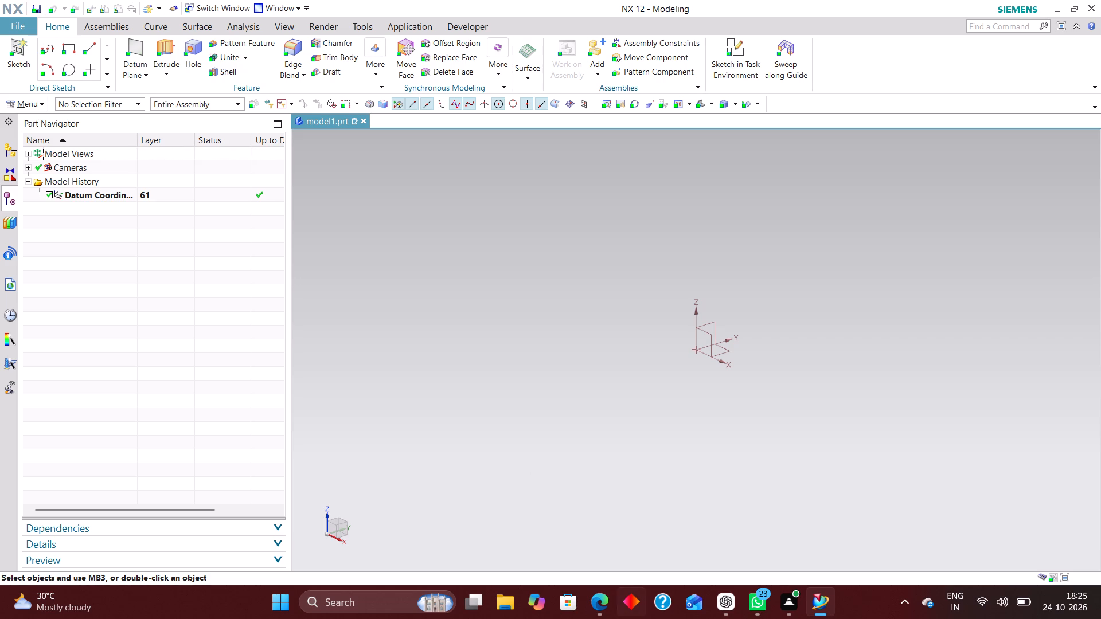
Switch to the Edge browser to examine the Solidworks Tutorial Exercise 175 bracket drawing and its dimensions.
left_click(595, 601)
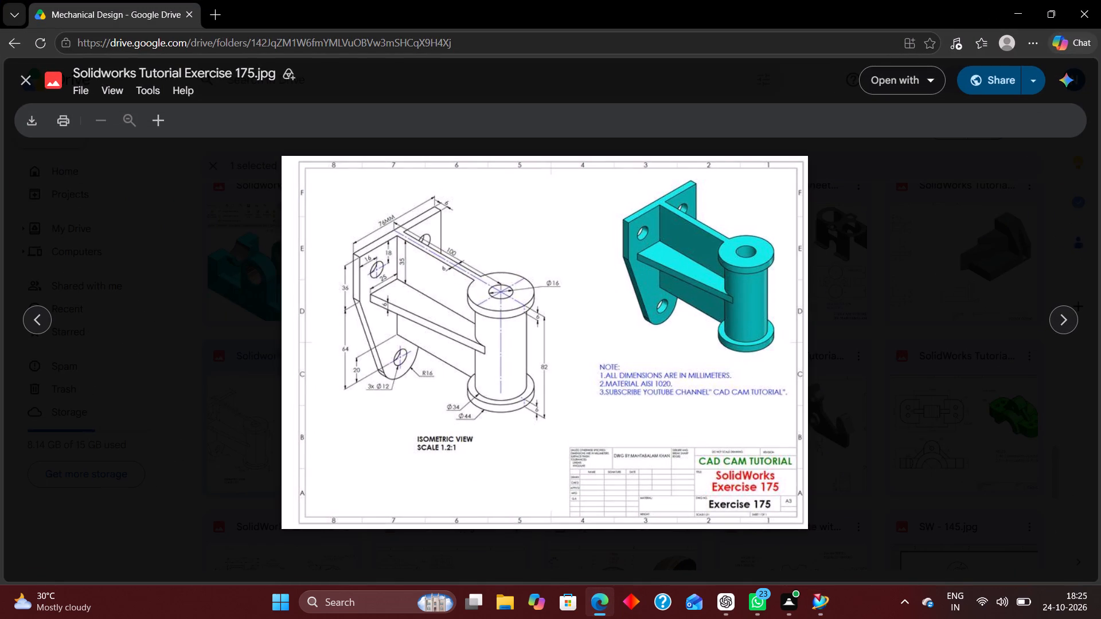
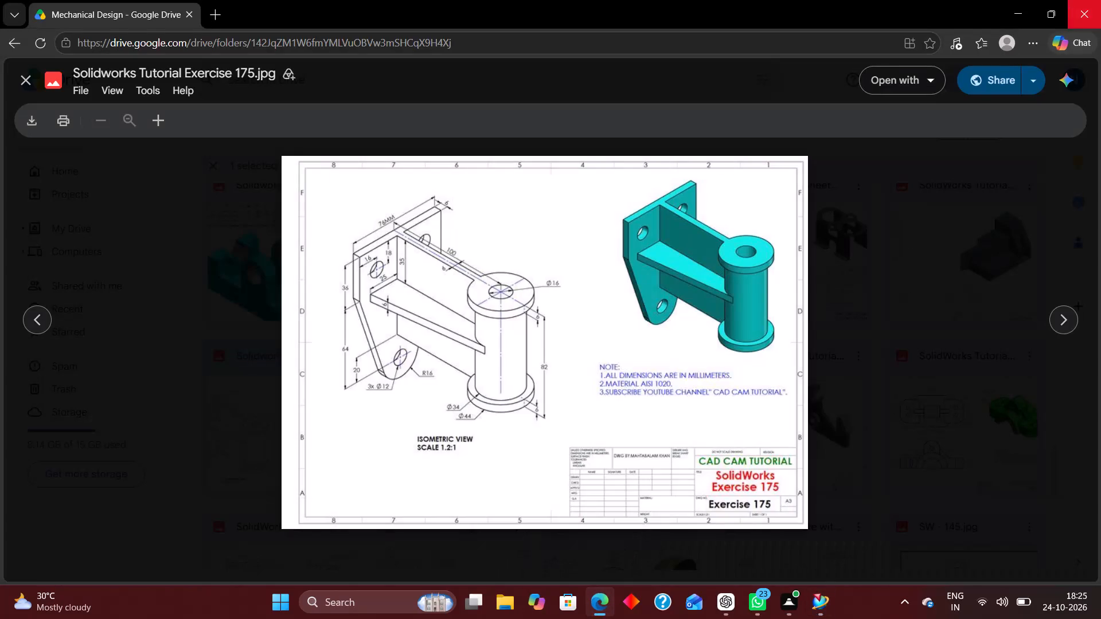
Close the browser showing the exercise drawing and return to NX.
left_click(1079, 0)
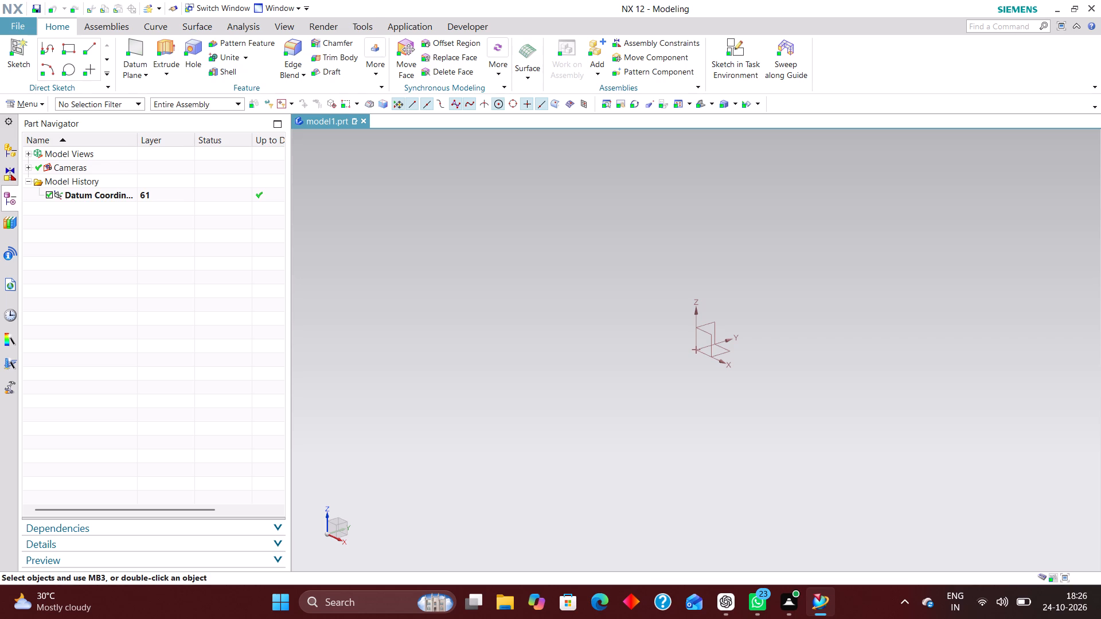
Create a sketch on the YZ plane of the datum coordinate system.
left_click(742, 38)
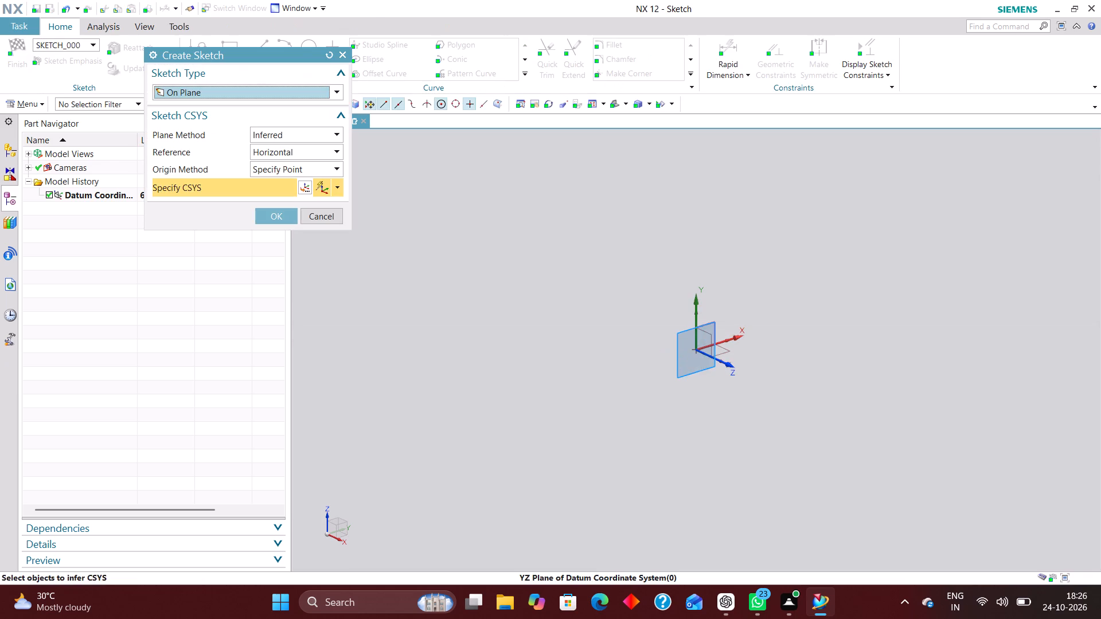
left_click(712, 321)
left_click(278, 214)
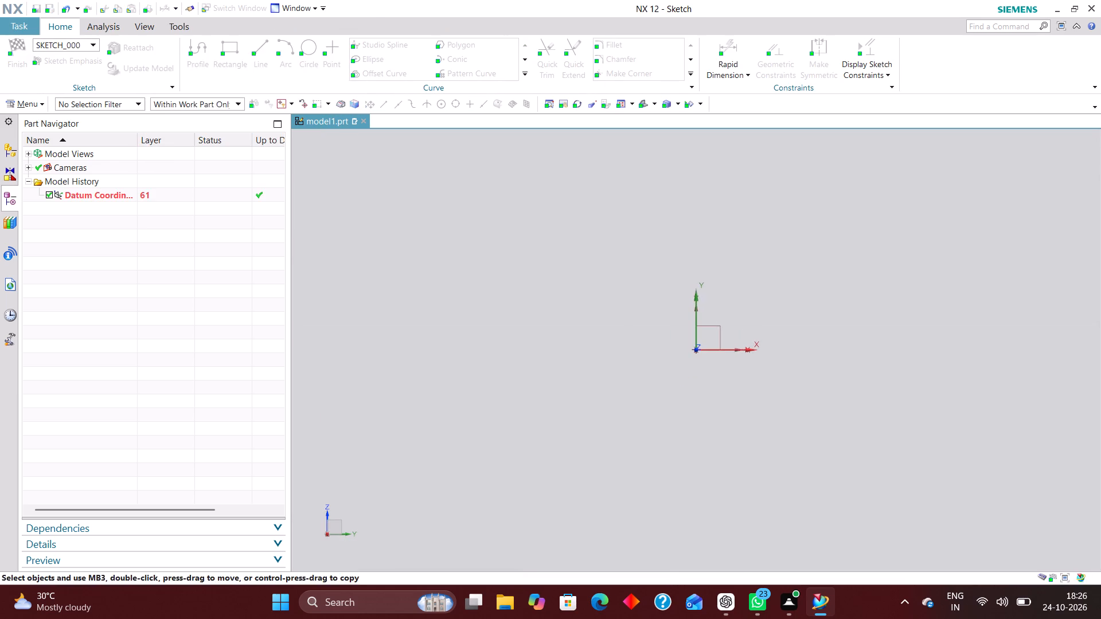
left_click_drag(227, 56, 237, 102)
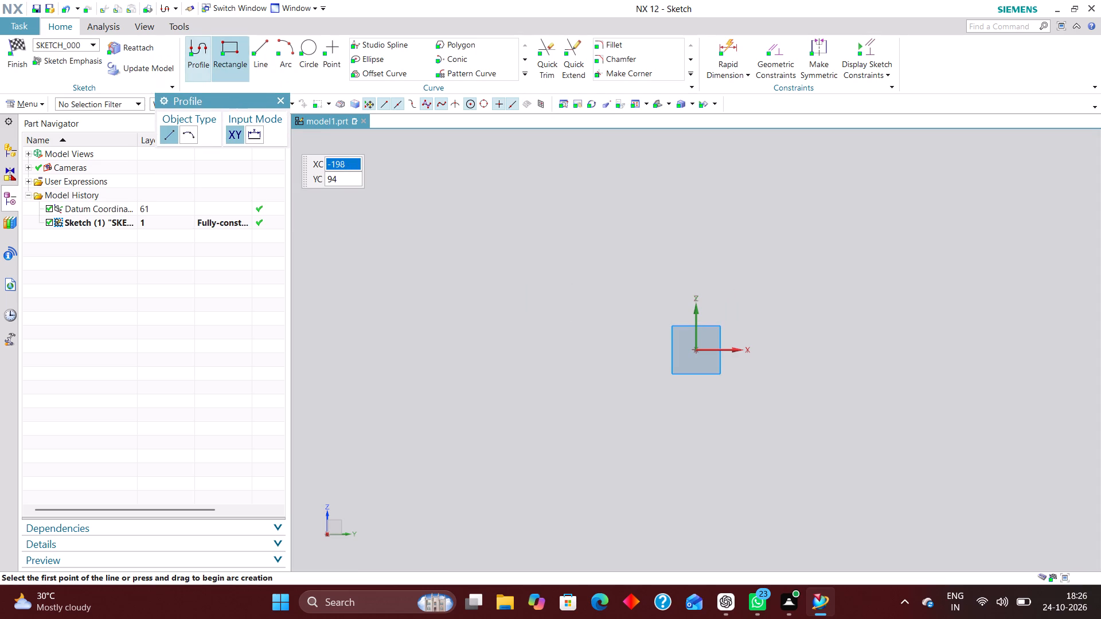
Draw a horizontal line about 145 mm long above the origin and constrain its midpoint to the vertical axis.
left_click(266, 46)
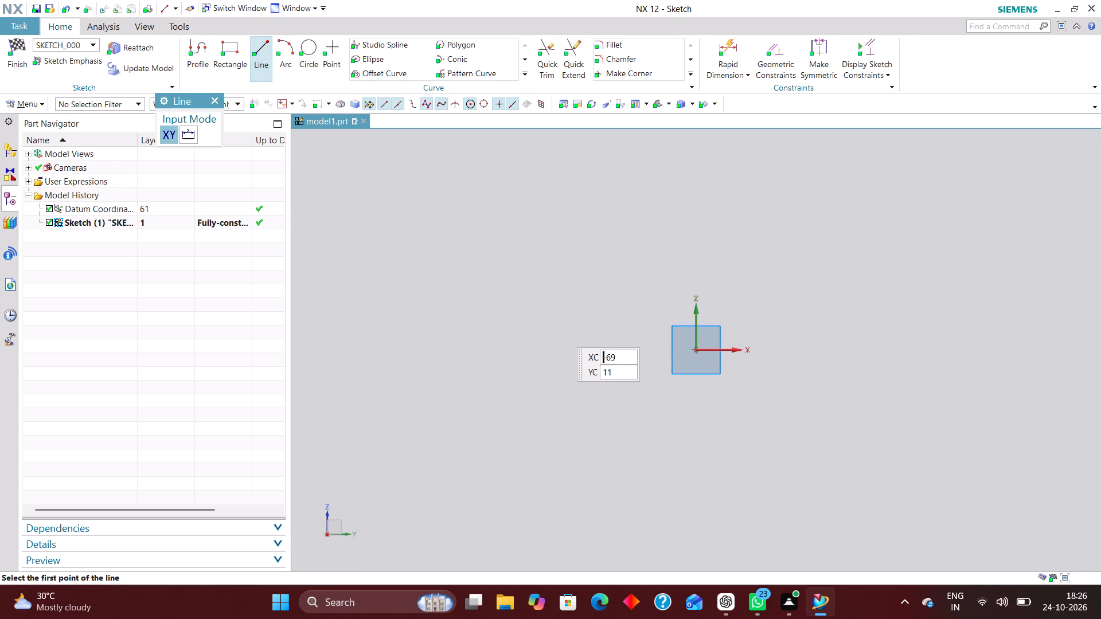
scroll(558, 328, "down", 1)
left_click(563, 201)
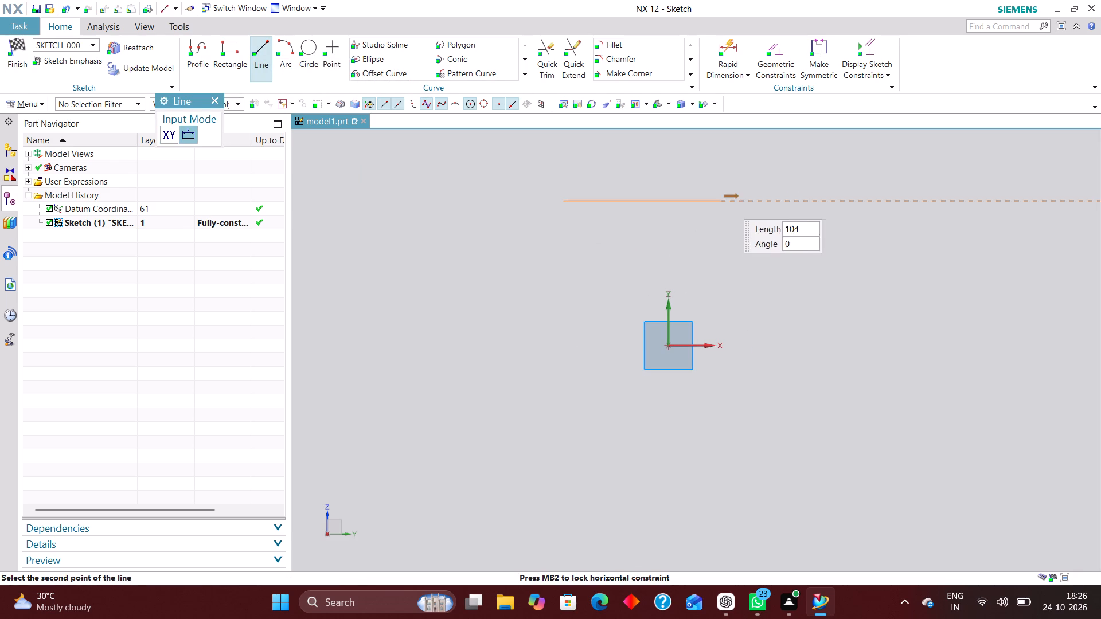
left_click(795, 197)
left_click(779, 45)
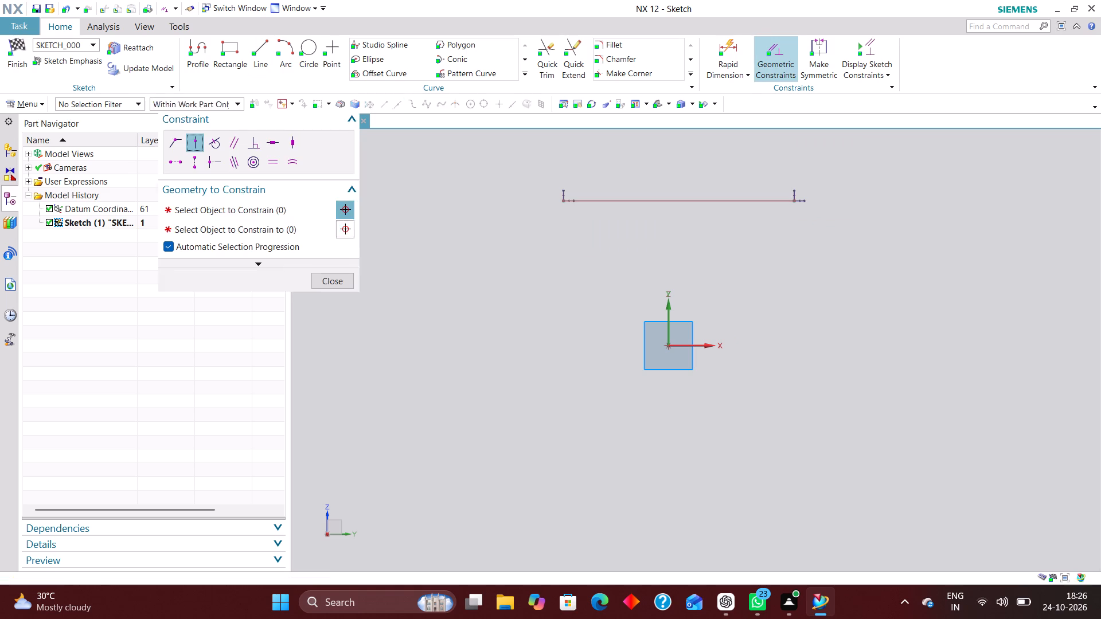
left_click(678, 198)
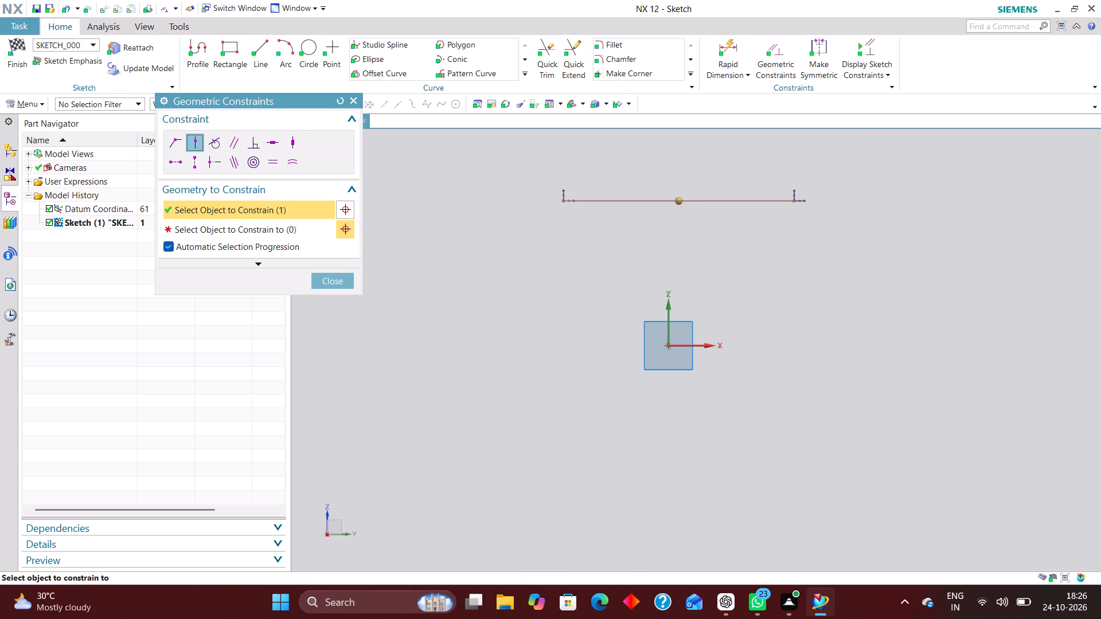
left_click(669, 320)
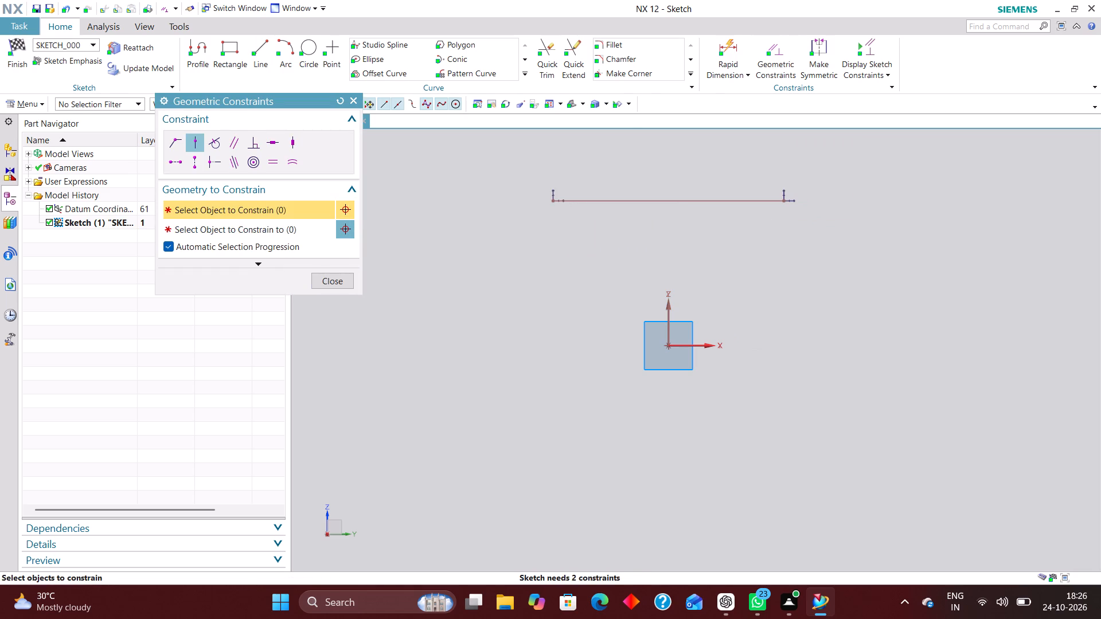
left_click(337, 277)
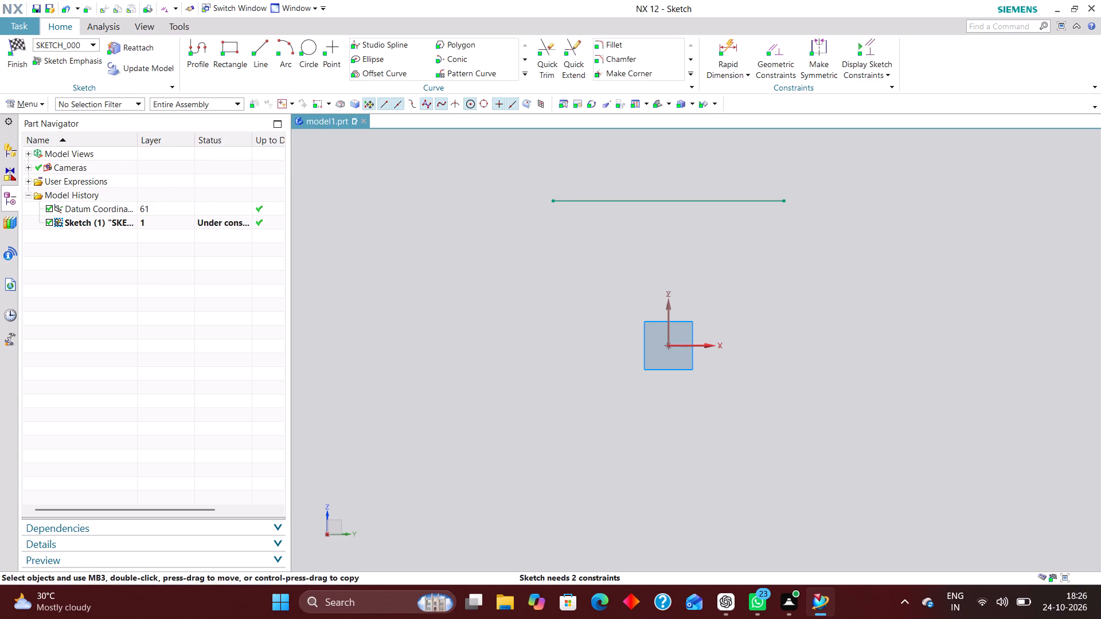
Dimension the horizontal line's length to 76 mm.
left_click(257, 57)
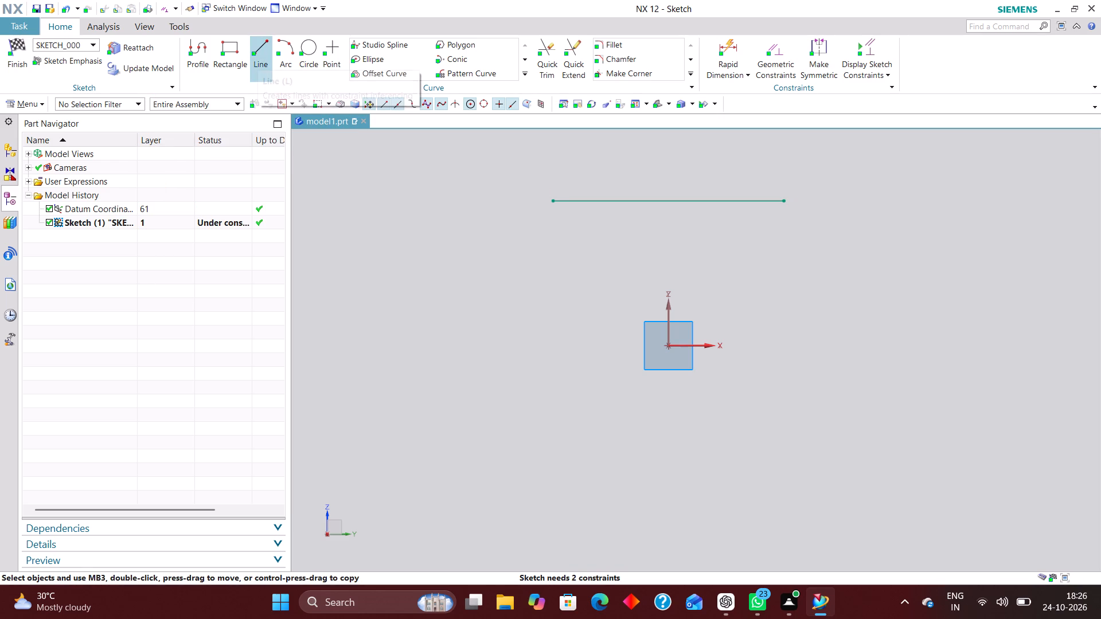
left_click(725, 37)
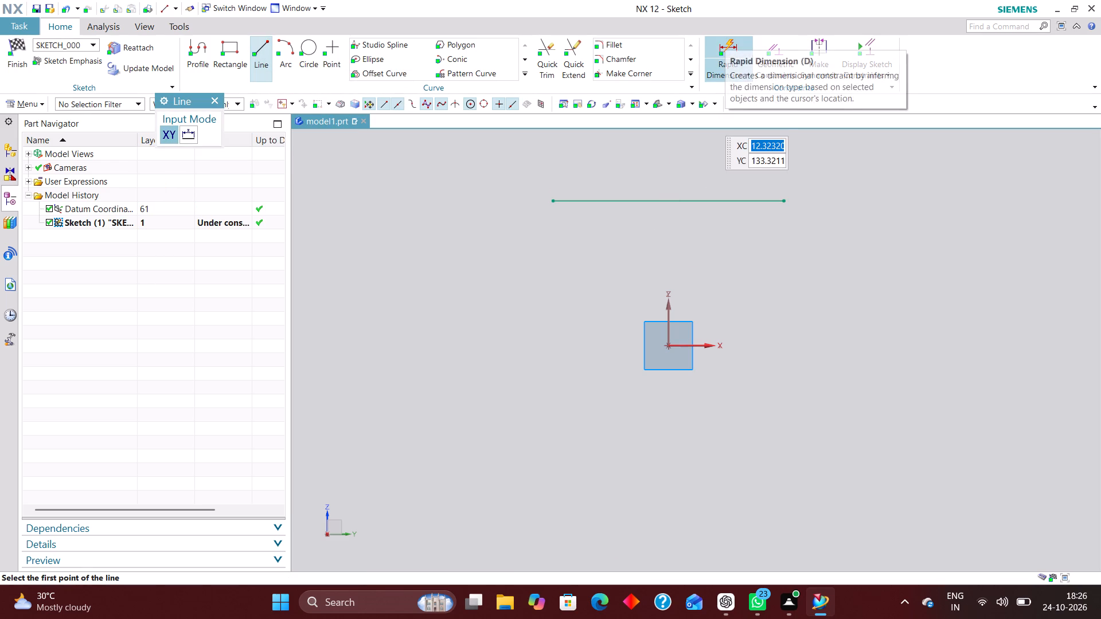
left_click(728, 202)
left_click(684, 168)
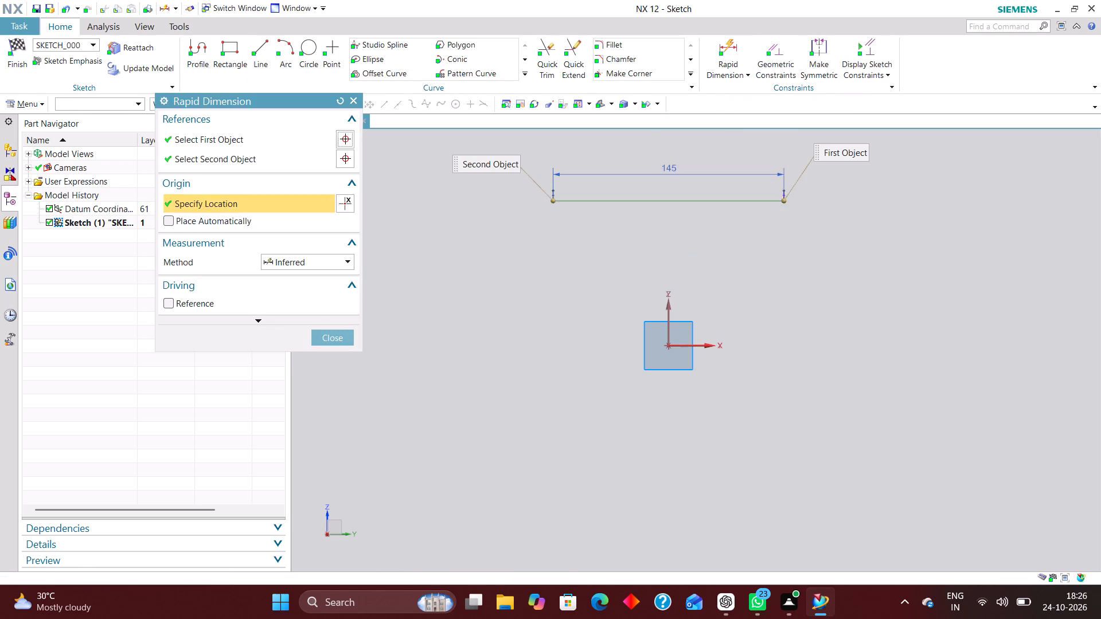
type("76")
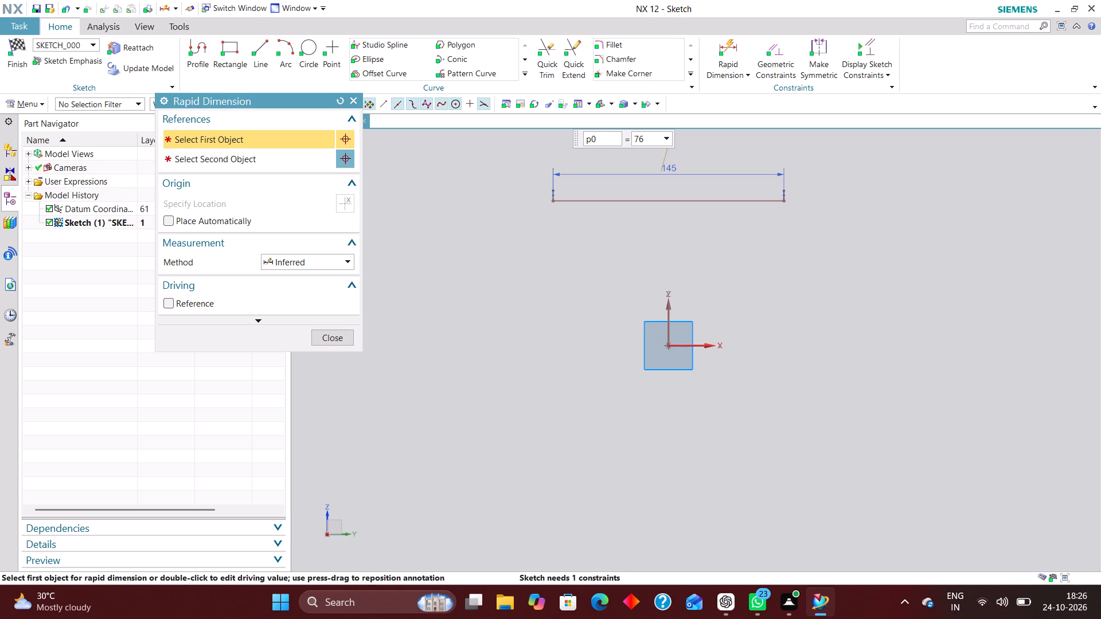
key("Return")
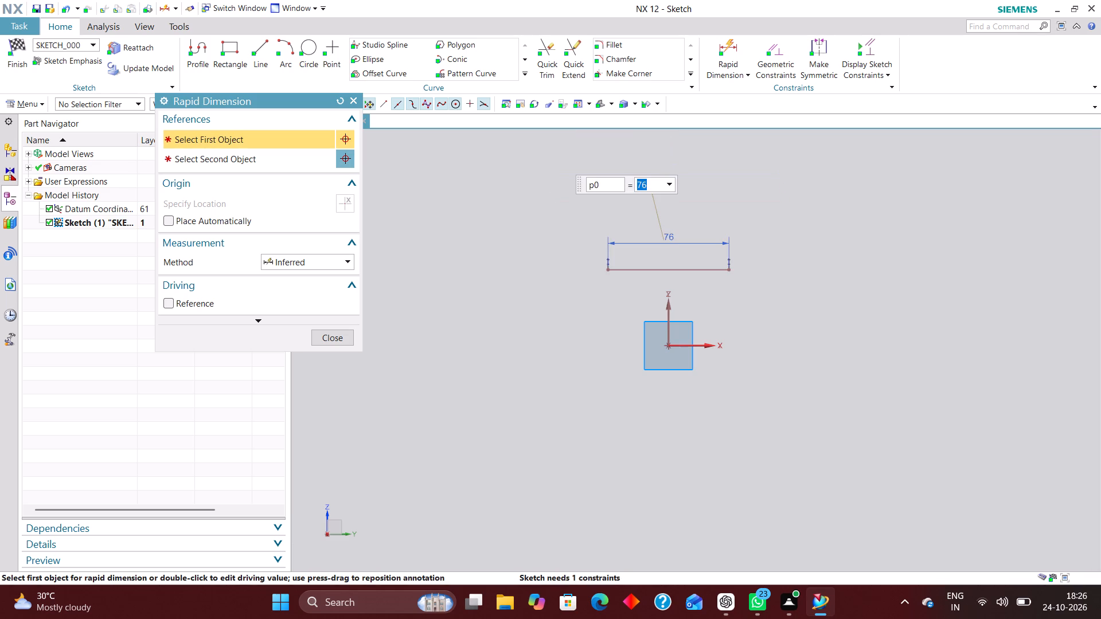
left_click(337, 340)
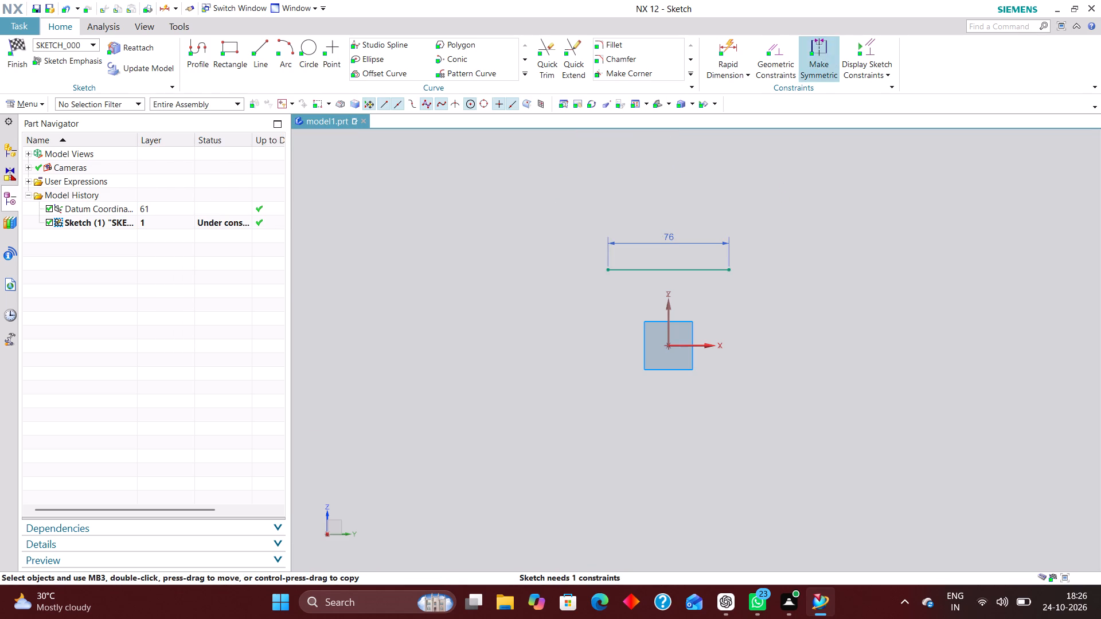
Apply the midpoint-on-vertical-axis constraint to the 76 mm line again.
left_click(790, 49)
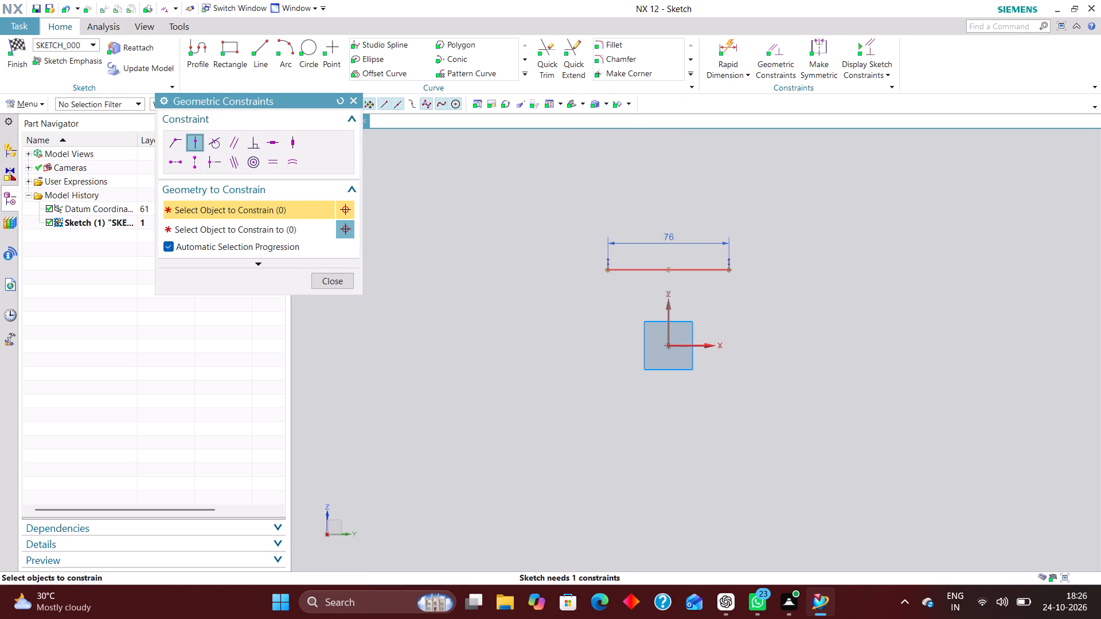
left_click(666, 270)
left_click(668, 323)
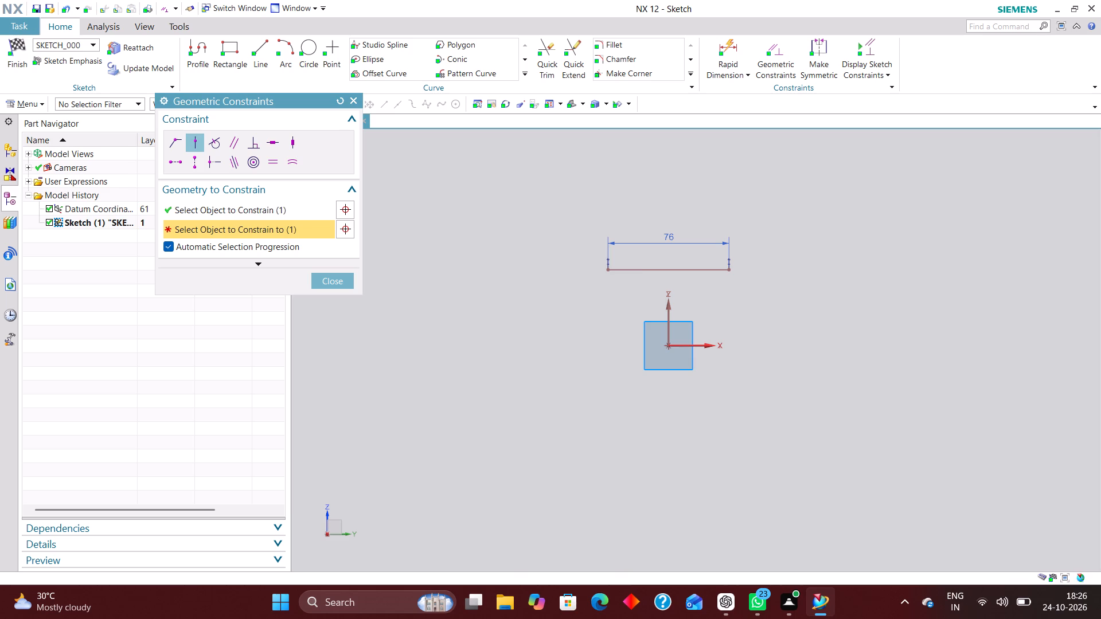
left_click(560, 321)
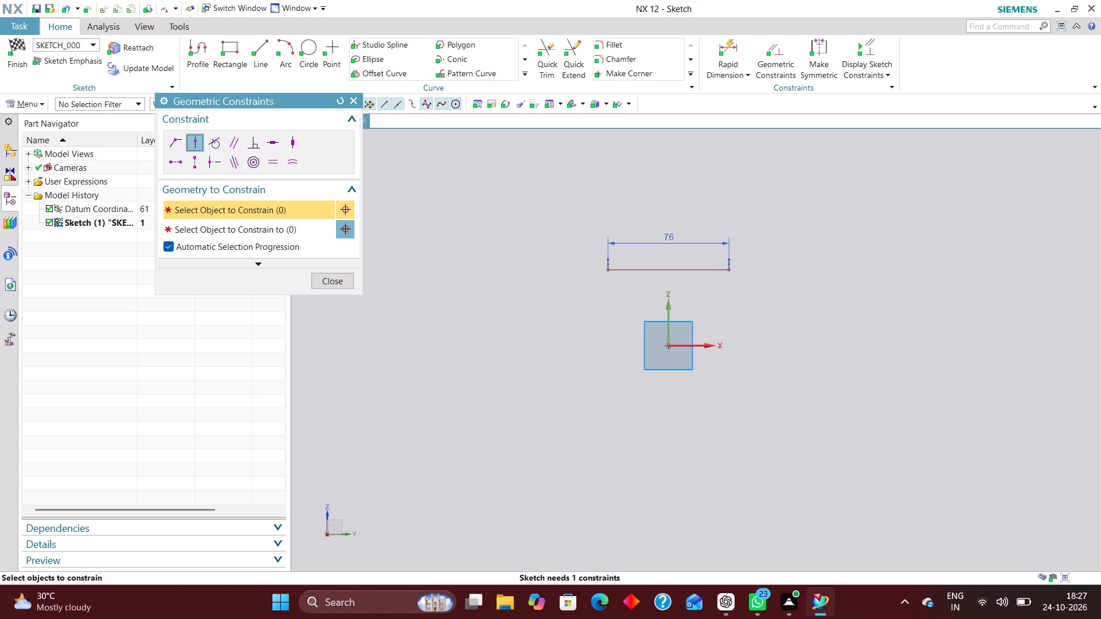
Draw vertical lines about 47 mm and 51 mm long downward from the two ends of the 76 mm line.
left_click(253, 42)
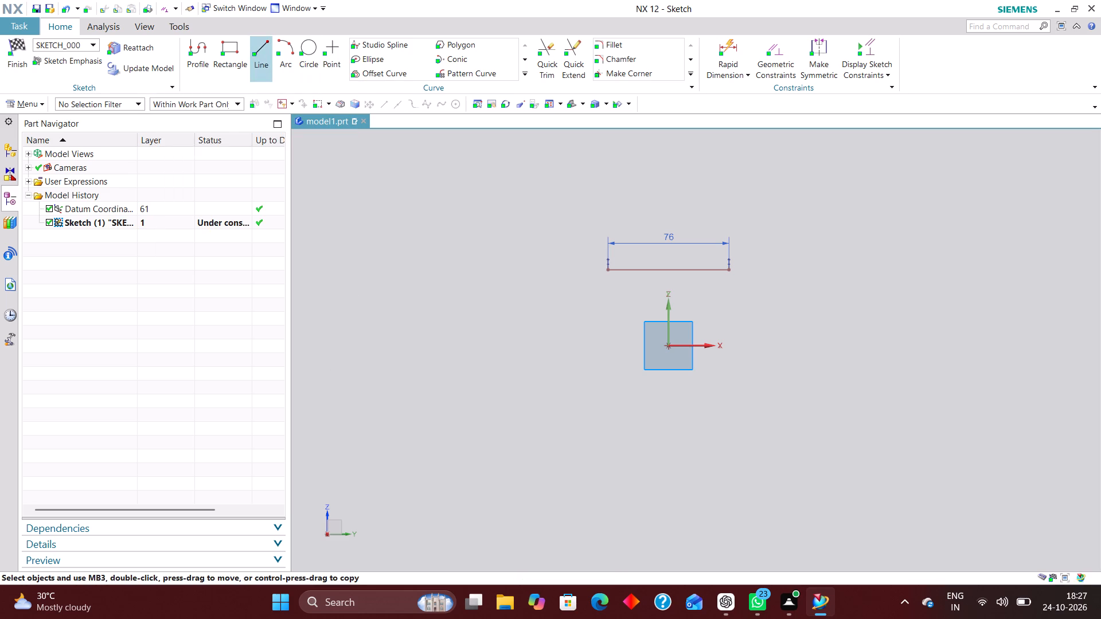
scroll(603, 288, "up", 3)
left_click(612, 252)
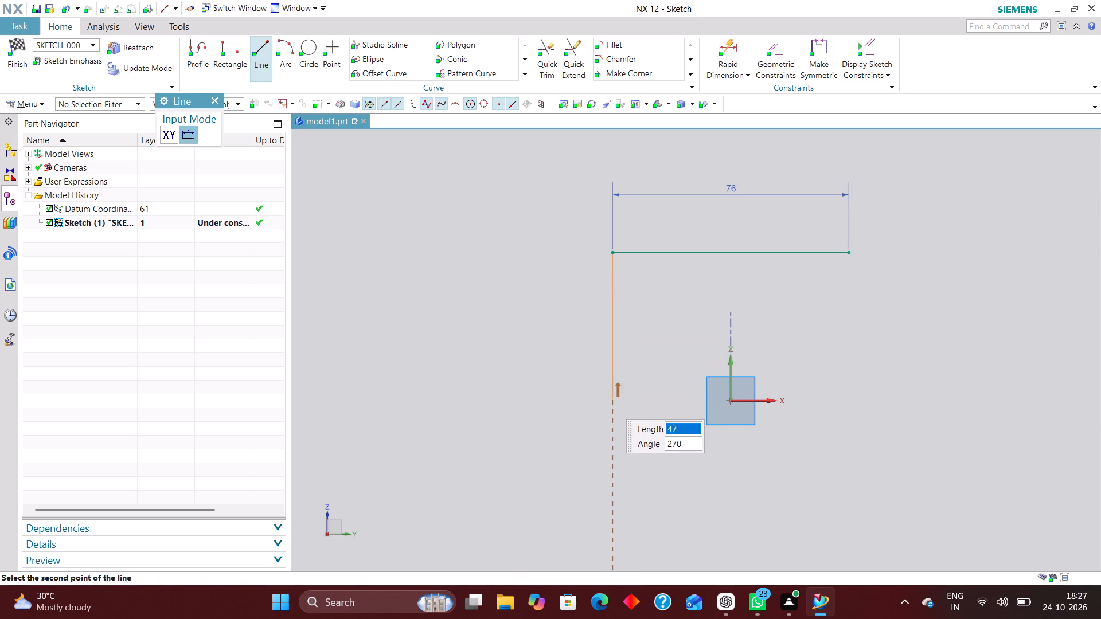
left_click(607, 400)
left_click(852, 254)
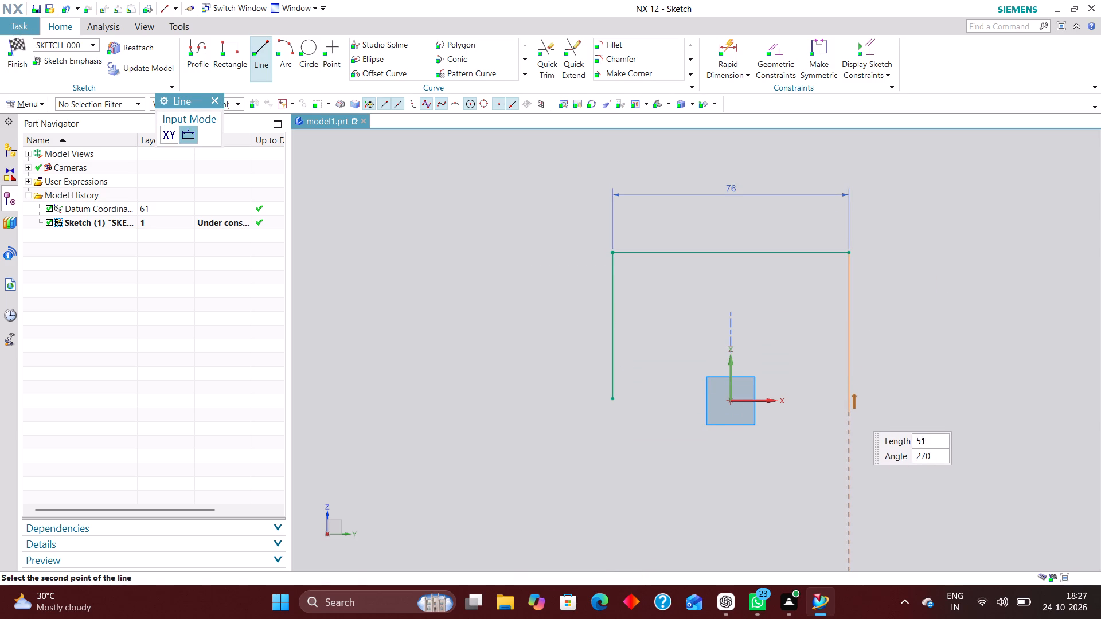
left_click(854, 412)
Dimension the distance between the horizontal axis and the 76 mm top line to 36 mm.
left_click(725, 38)
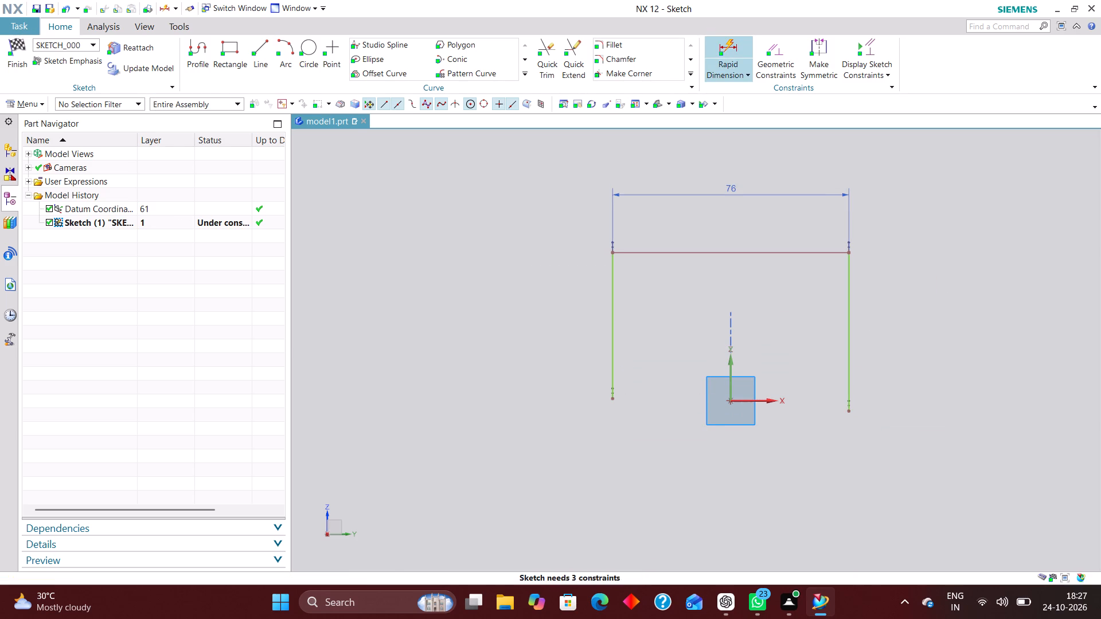
left_click(756, 401)
left_click(765, 256)
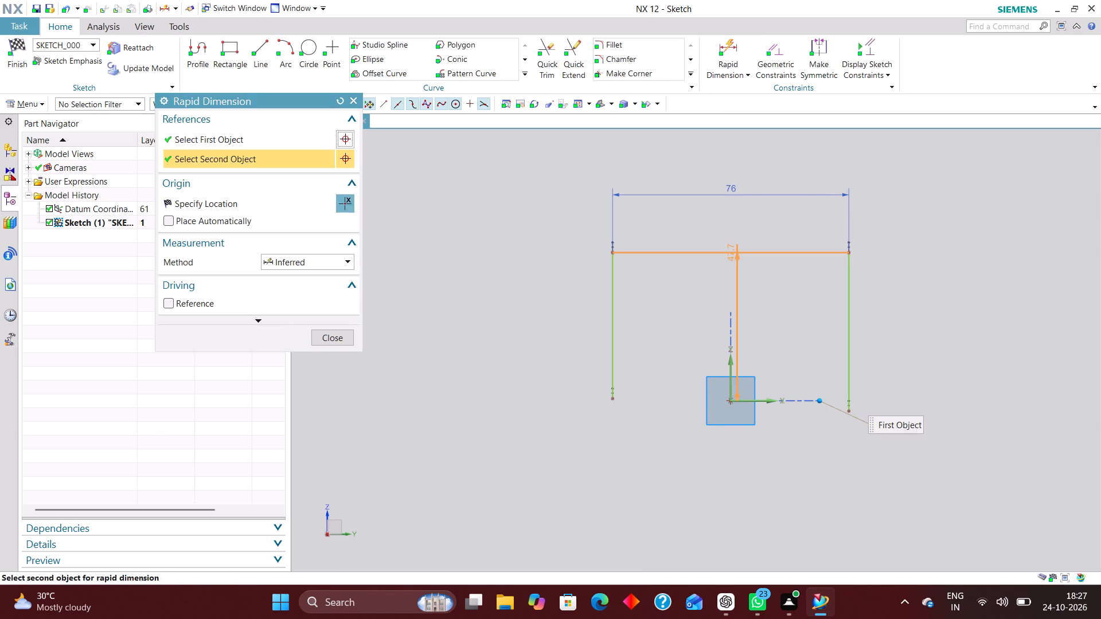
left_click(952, 321)
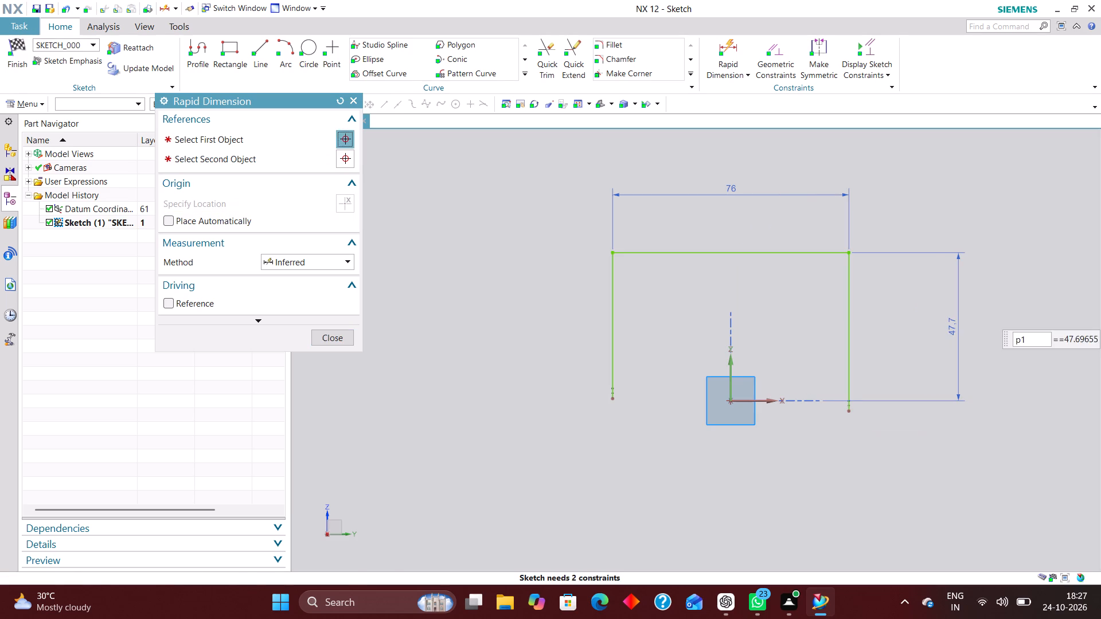
type("36")
key("Return")
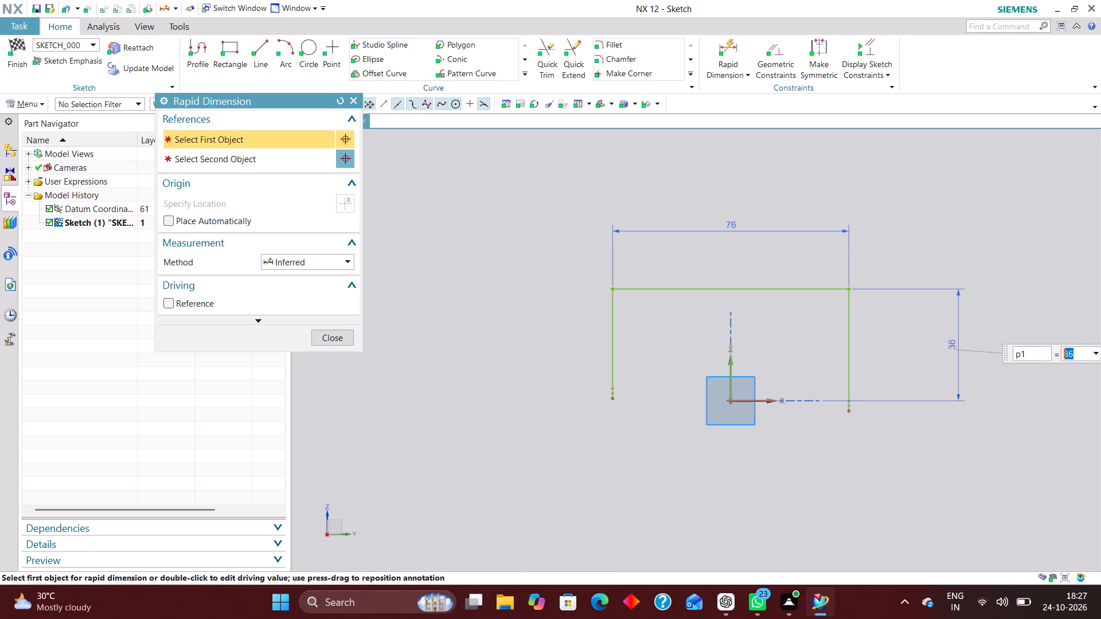
left_click(336, 335)
left_click(728, 45)
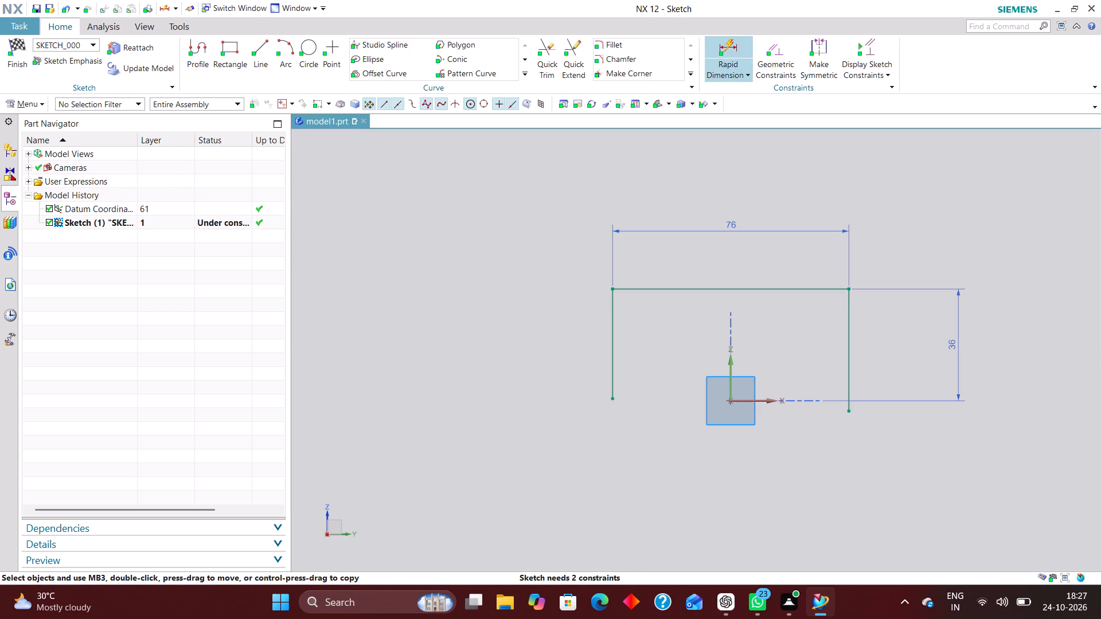
Draw a long horizontal line across the lower part of both verticals and constrain its midpoint to the horizontal axis.
left_click(259, 53)
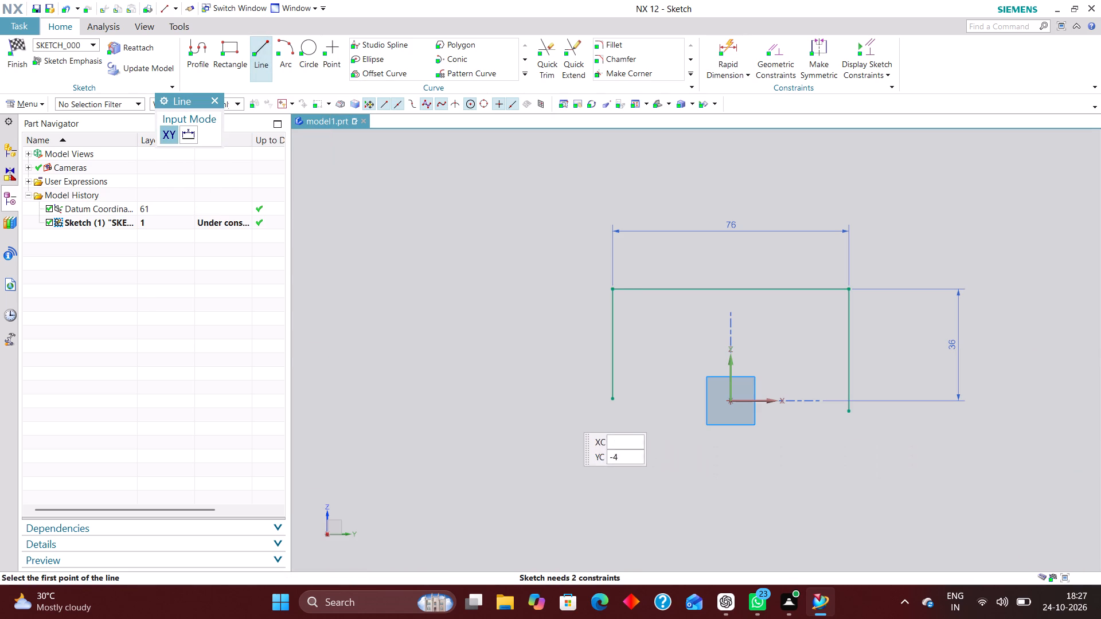
left_click(565, 399)
left_click(934, 395)
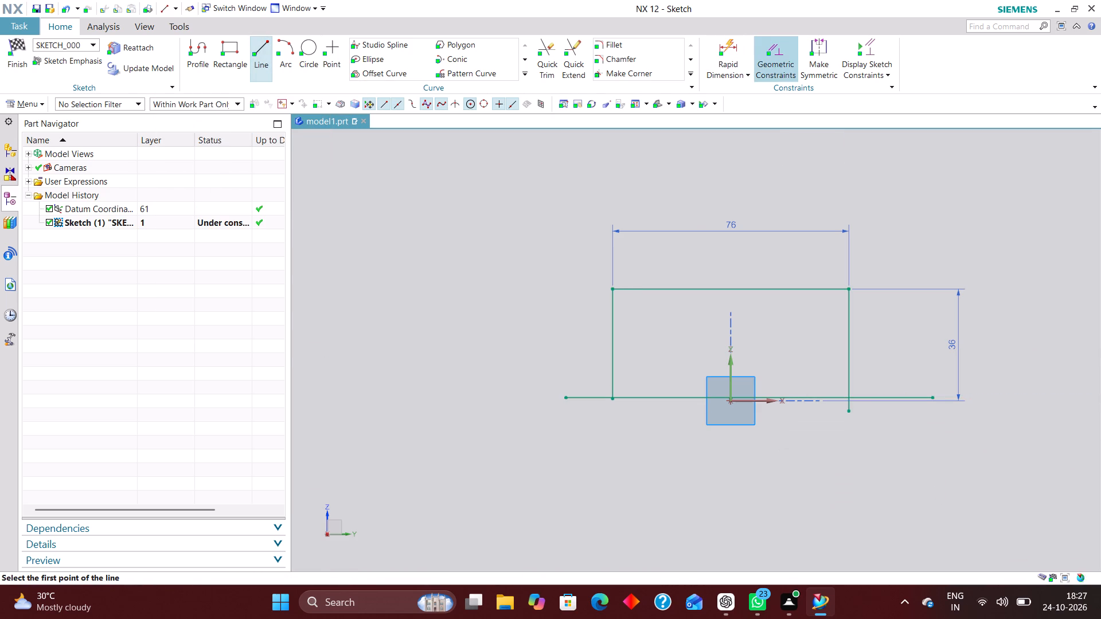
left_click(779, 53)
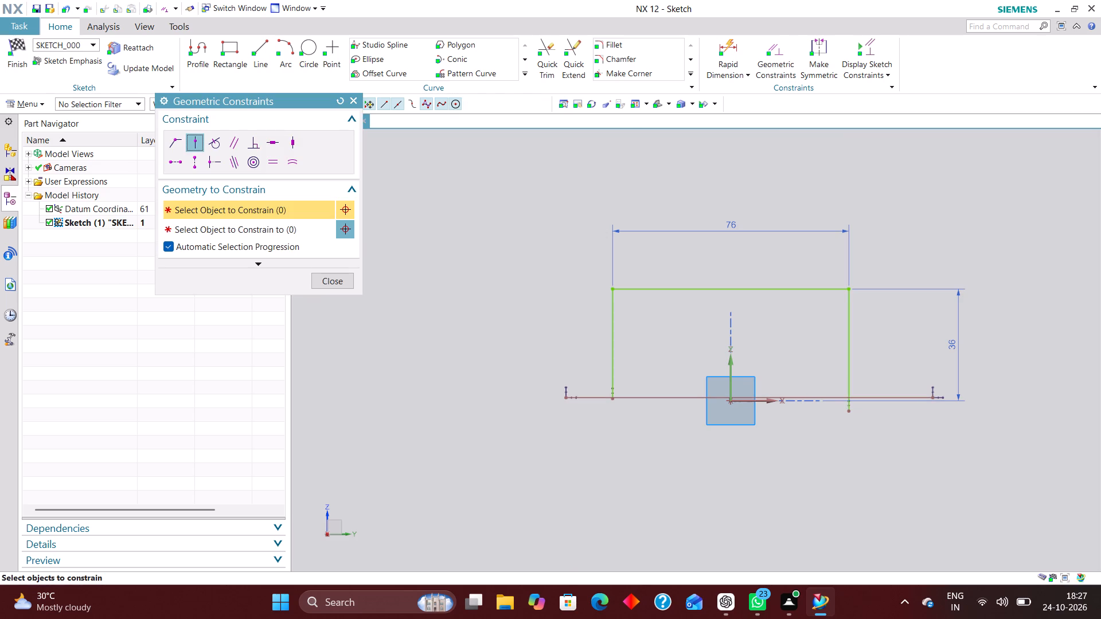
scroll(746, 393, "up", 5)
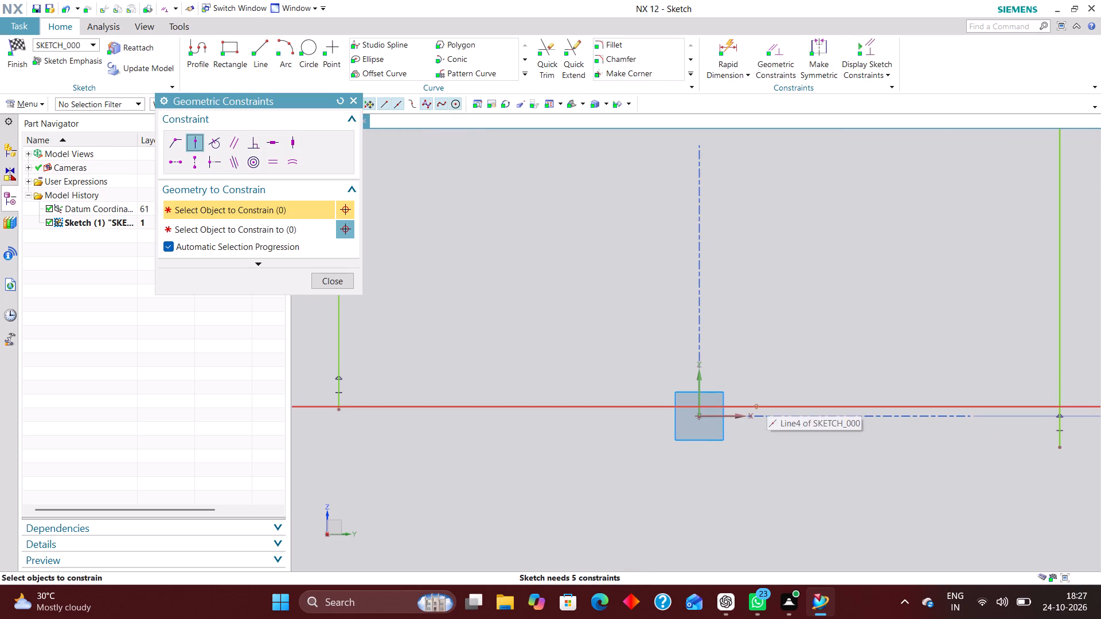
left_click(758, 403)
left_click(728, 416)
scroll(714, 413, "down", 10)
left_click(331, 279)
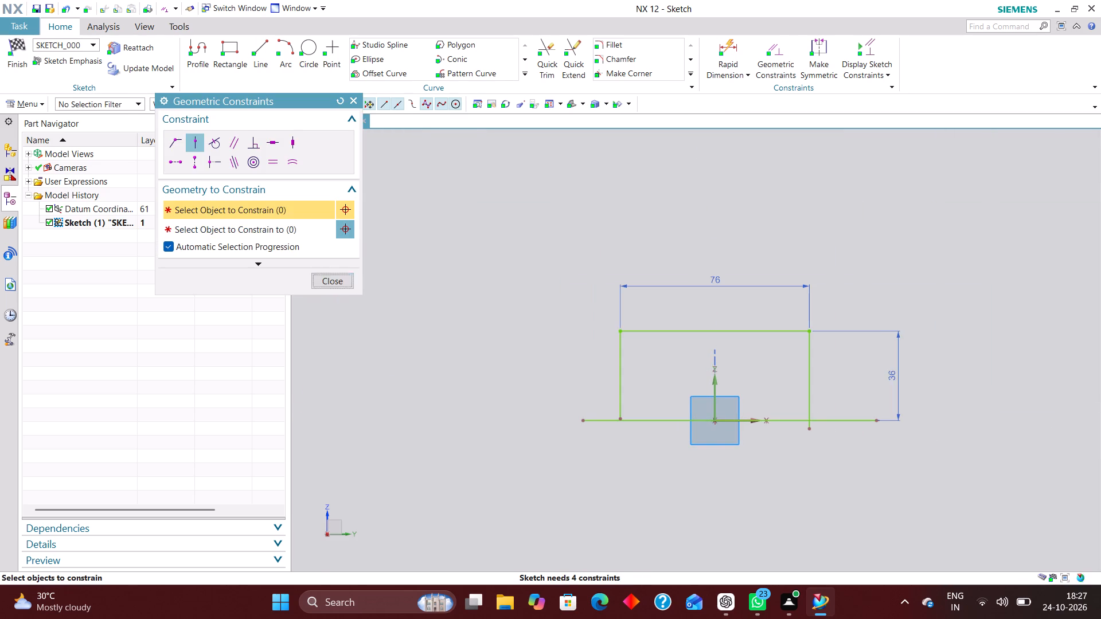
Trim the overhanging ends of the lower horizontal line and the +Y side vertical line where they cross.
left_click(550, 57)
scroll(855, 415, "up", 3)
left_click(855, 426)
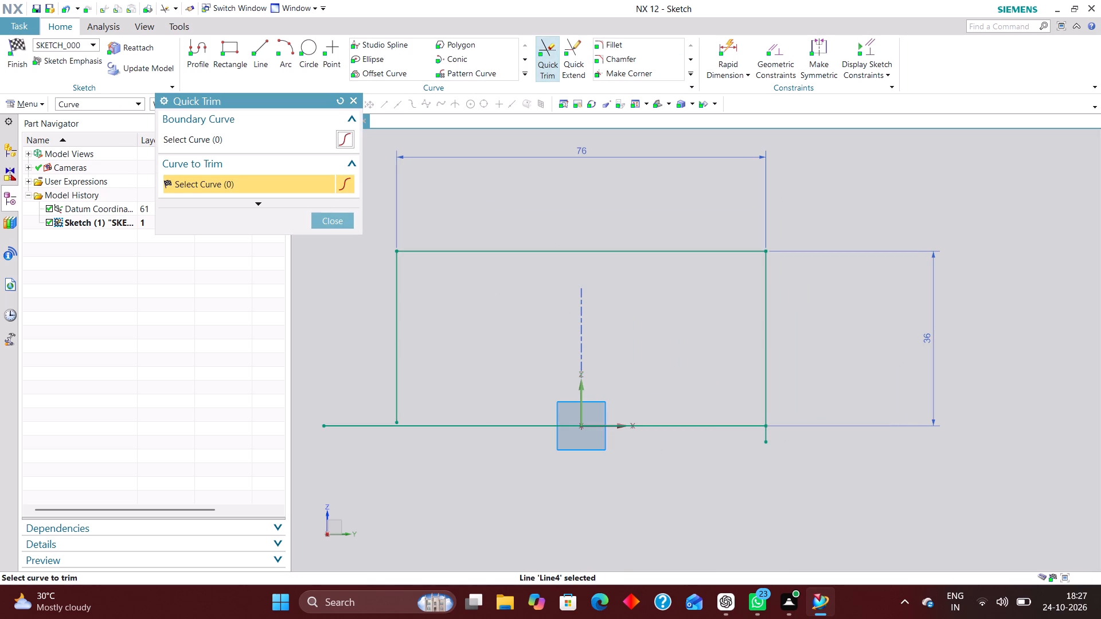
left_click(763, 438)
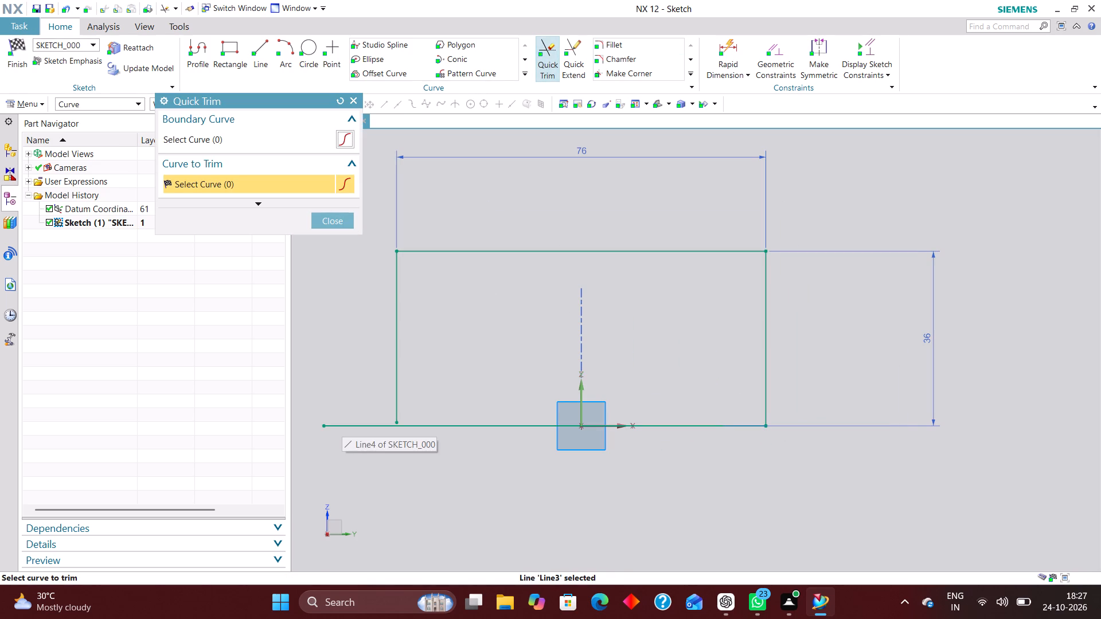
left_click(337, 218)
Extend the lower end of the -Y side vertical line past the lower horizontal line.
left_click_drag(396, 422, 397, 476)
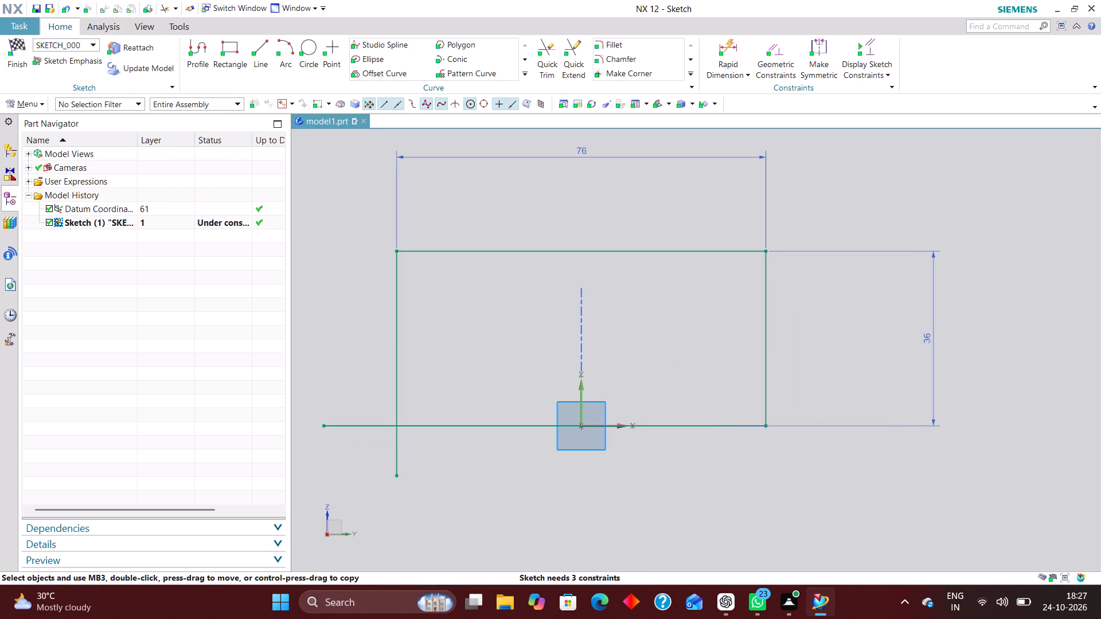
Trim the overhanging ends of the lower horizontal line and the -Y side vertical line where they cross.
left_click(549, 53)
left_click(364, 427)
left_click(396, 458)
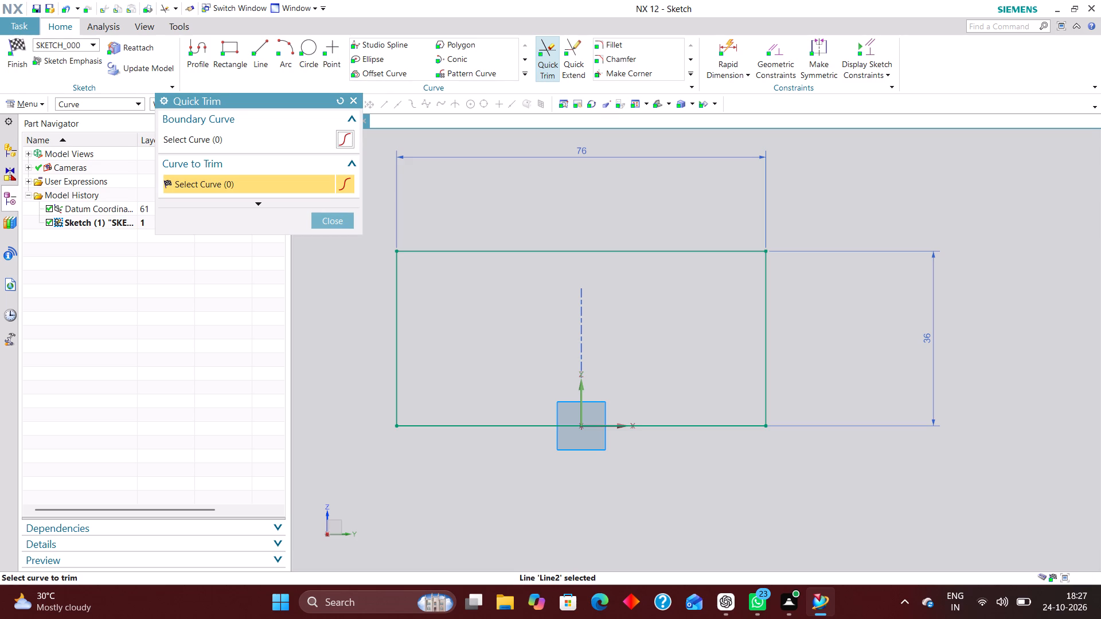
left_click(341, 222)
Draw a circle of about 20.6 mm radius below the rectangle, centred near the vertical axis.
scroll(498, 280, "down", 4)
scroll(504, 355, "up", 2)
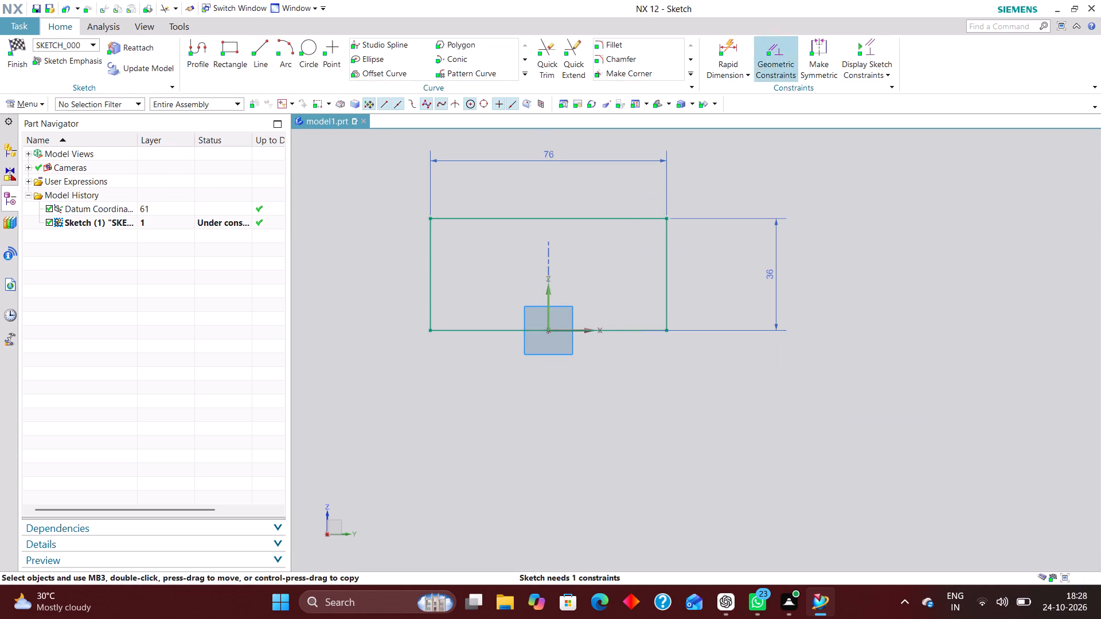
left_click(308, 45)
scroll(577, 273, "down", 4)
scroll(574, 434, "up", 3)
left_click(567, 364)
left_click(600, 403)
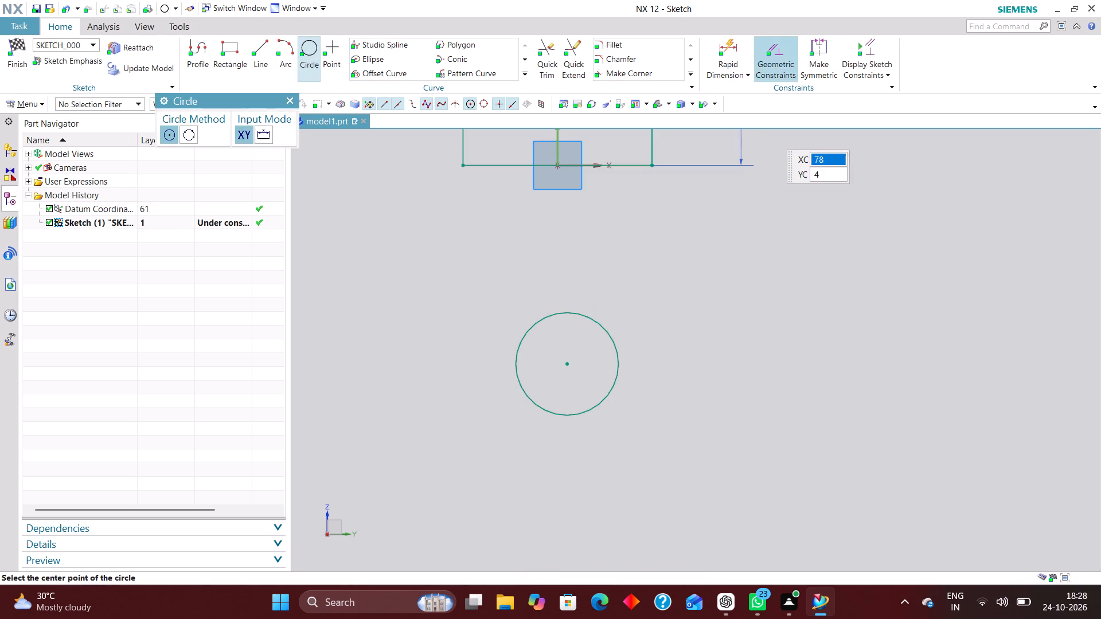
Constrain the circle's centre point to lie on the vertical axis.
left_click(774, 51)
scroll(535, 329, "down", 2)
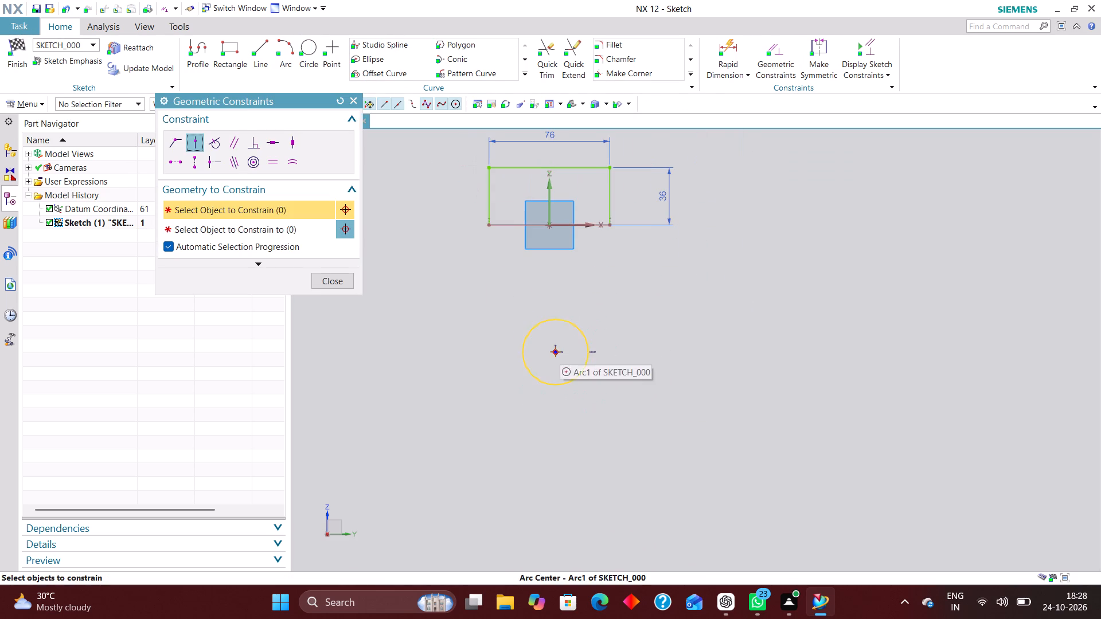
left_click(556, 348)
left_click(550, 190)
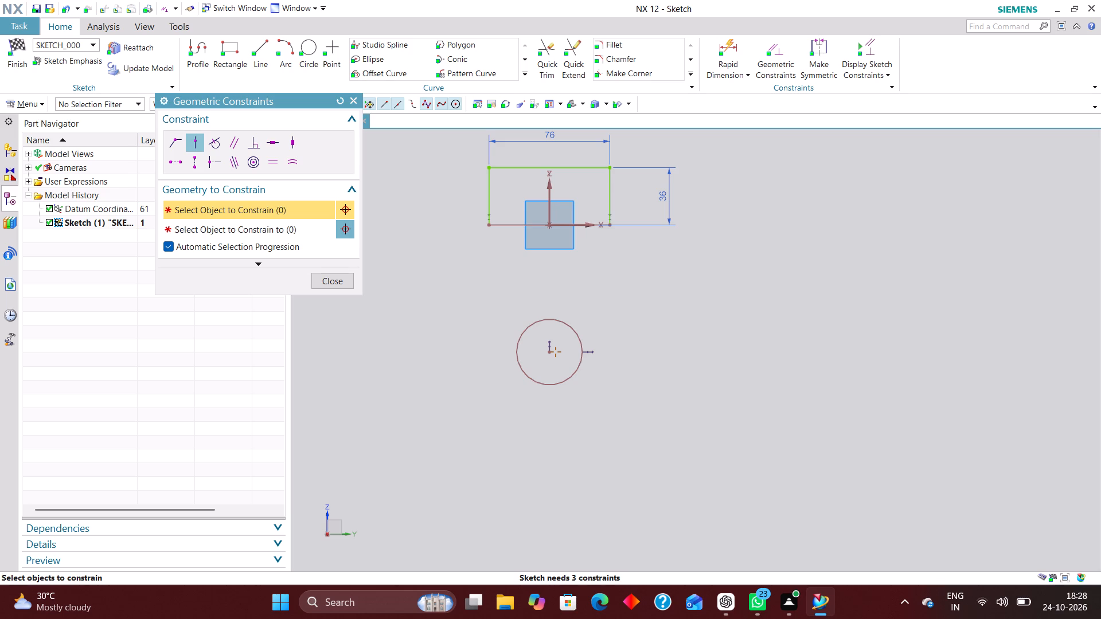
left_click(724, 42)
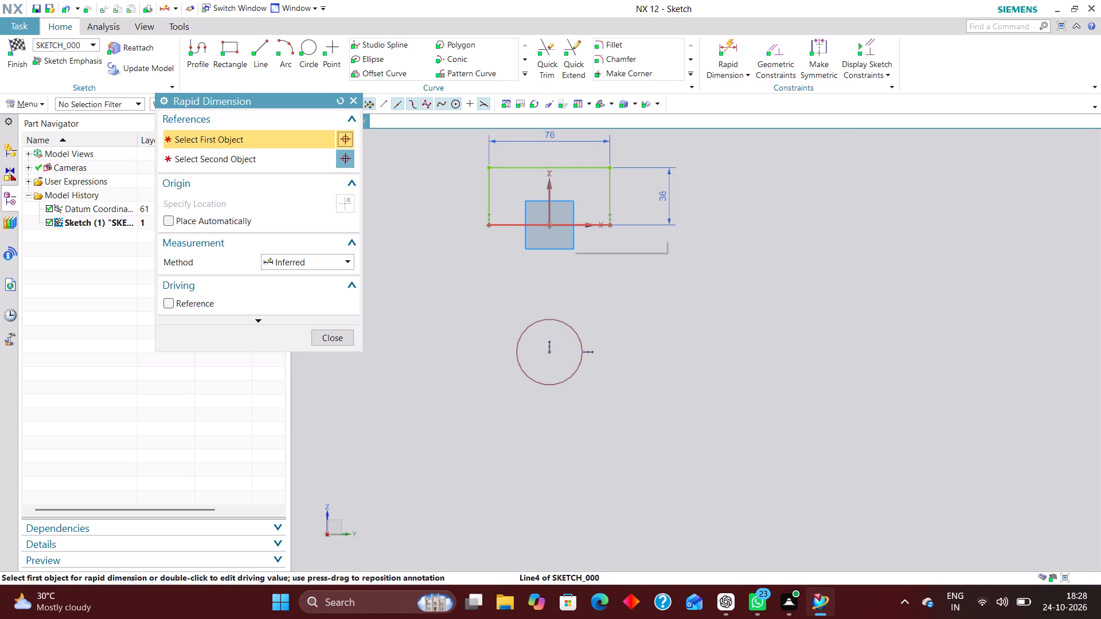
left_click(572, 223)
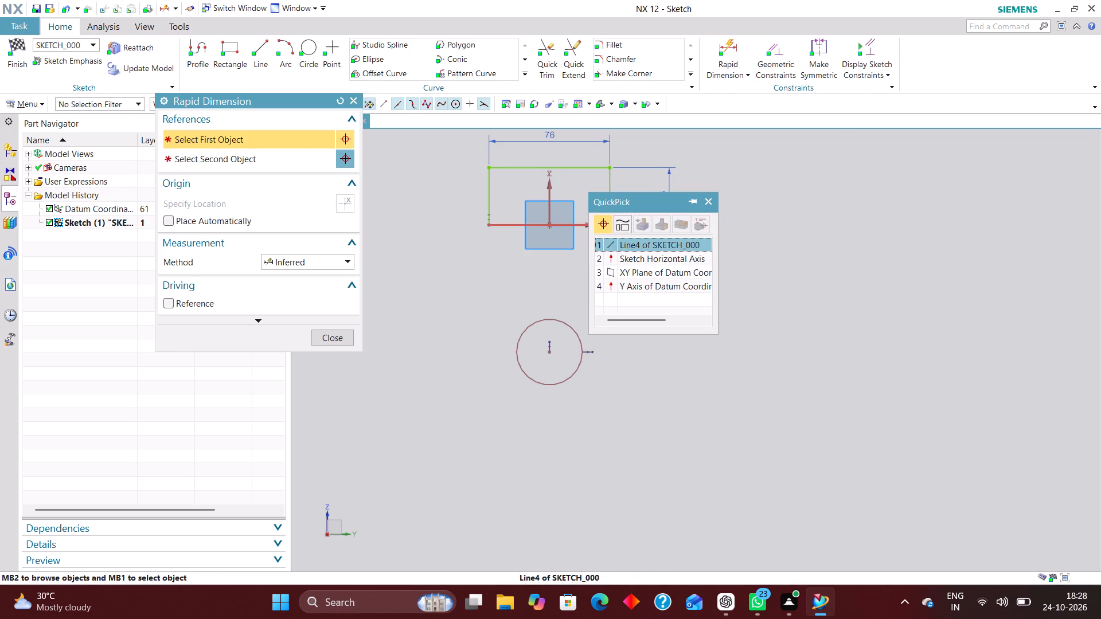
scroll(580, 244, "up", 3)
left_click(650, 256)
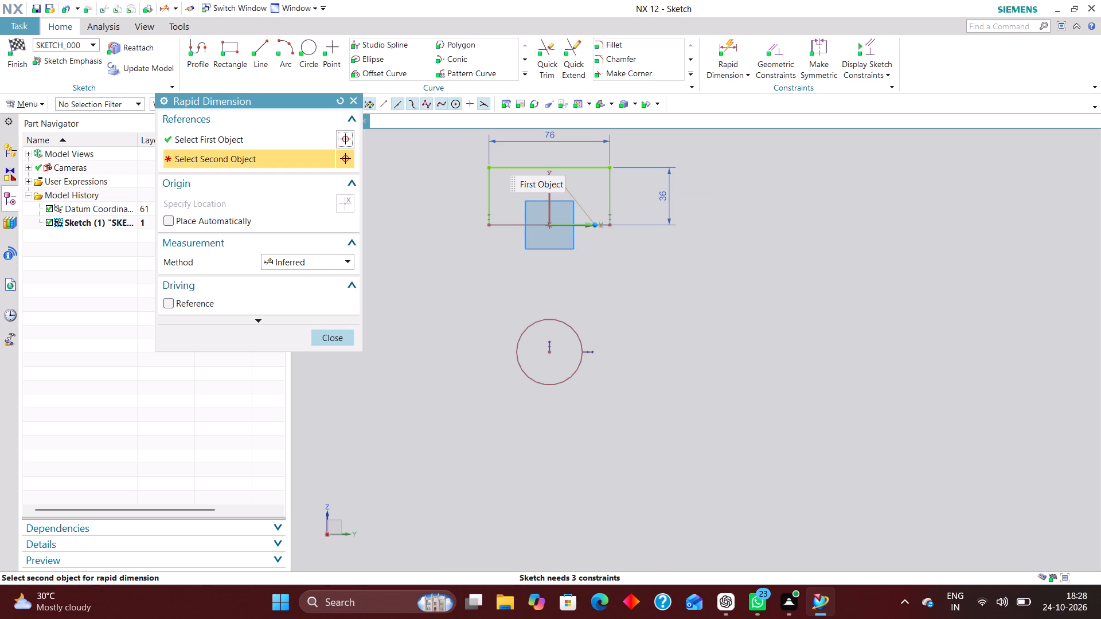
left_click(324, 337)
Dimension the distance between the horizontal axis and the circle's centre to 64 mm.
left_click(737, 44)
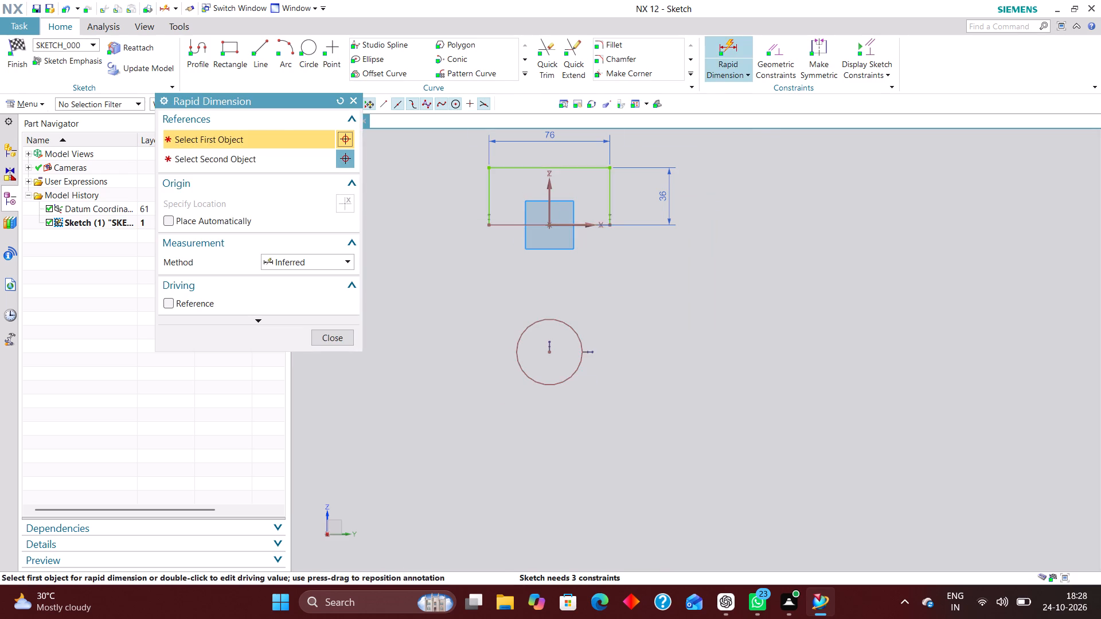
scroll(583, 233, "up", 6)
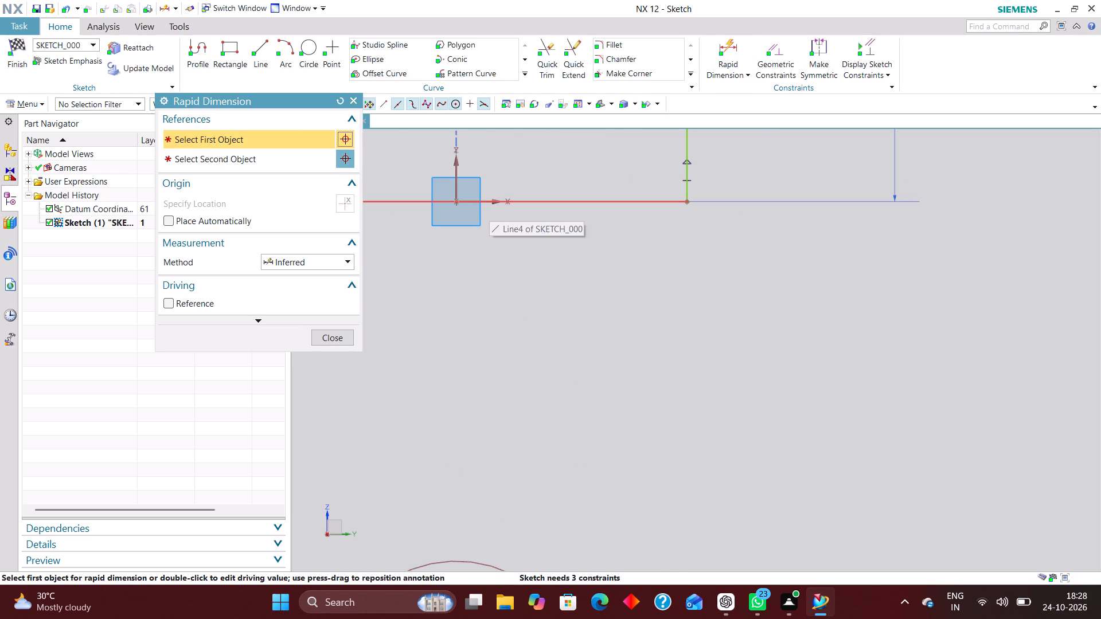
right_click(467, 202)
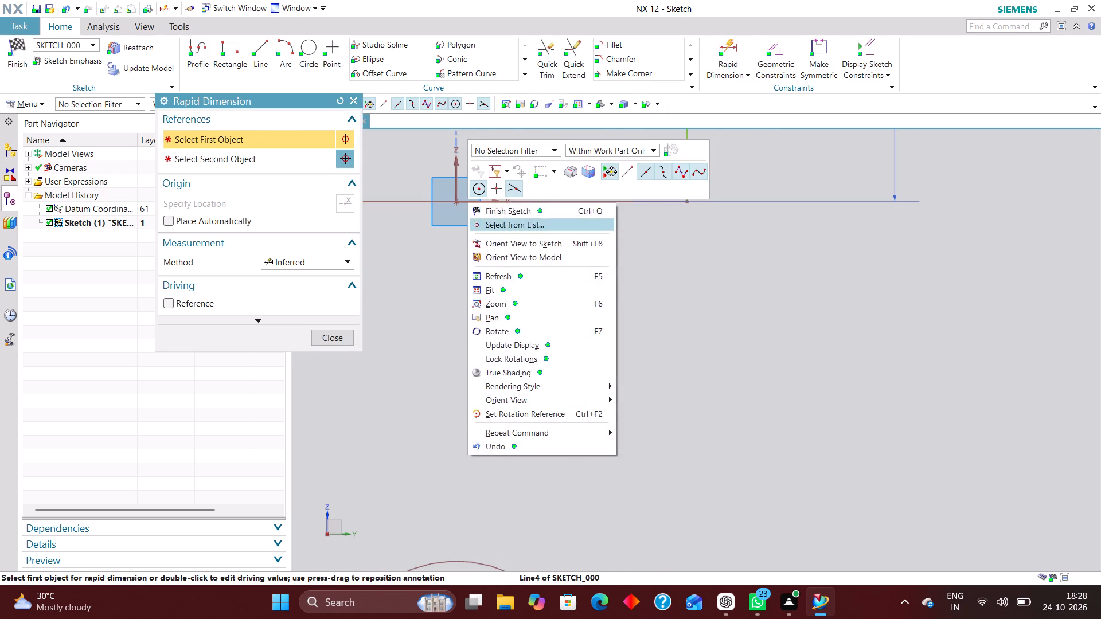
left_click(505, 223)
left_click(576, 247)
scroll(581, 198, "down", 5)
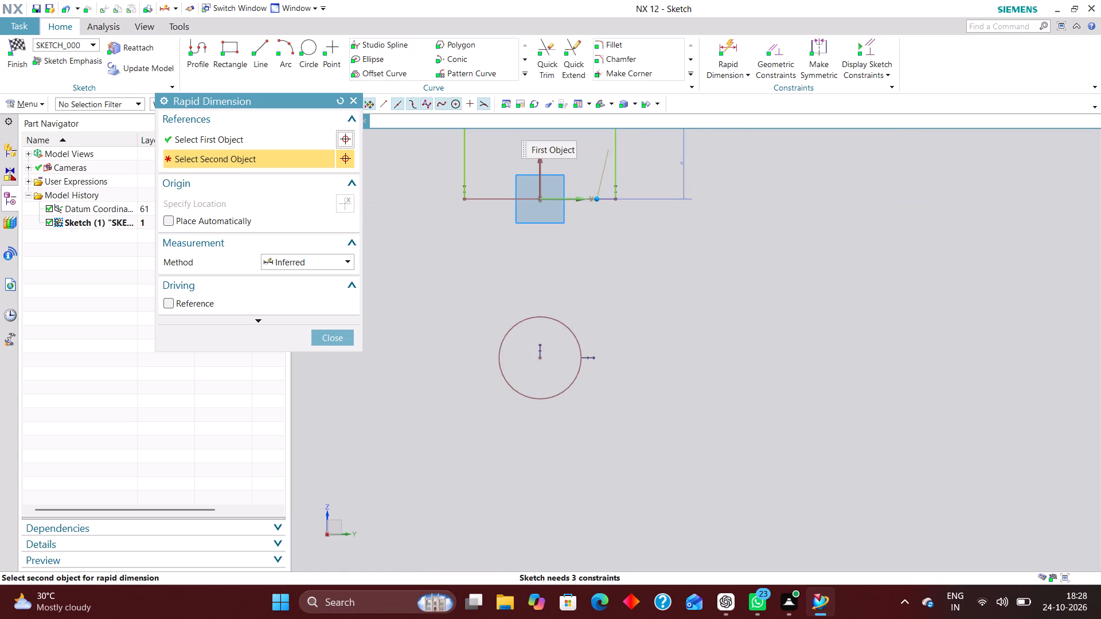
left_click(541, 359)
left_click(657, 276)
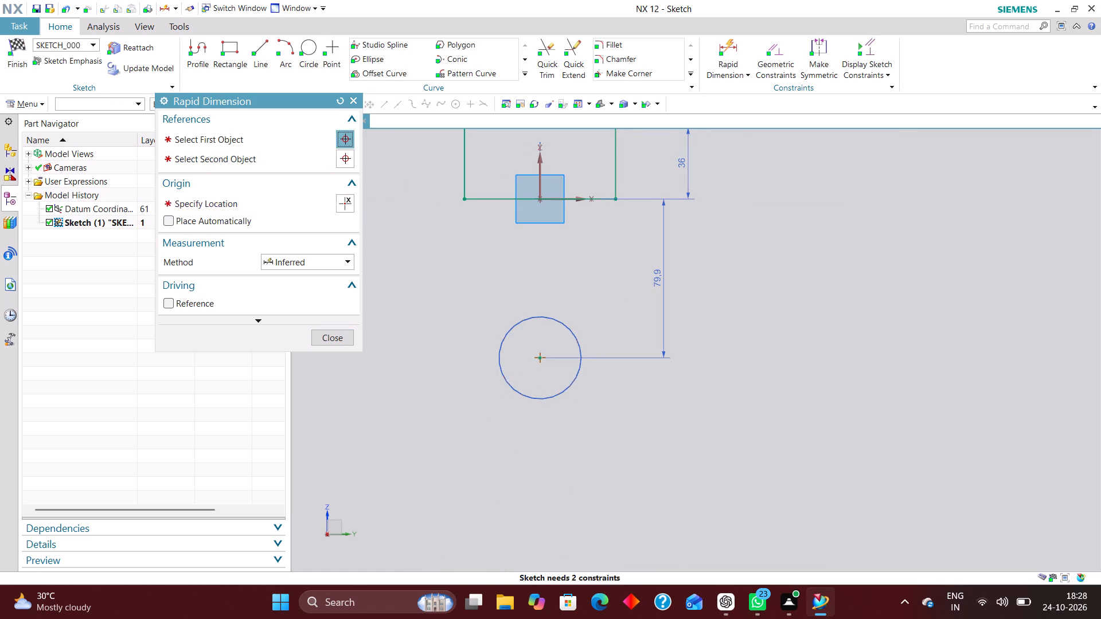
type("64")
key("Return")
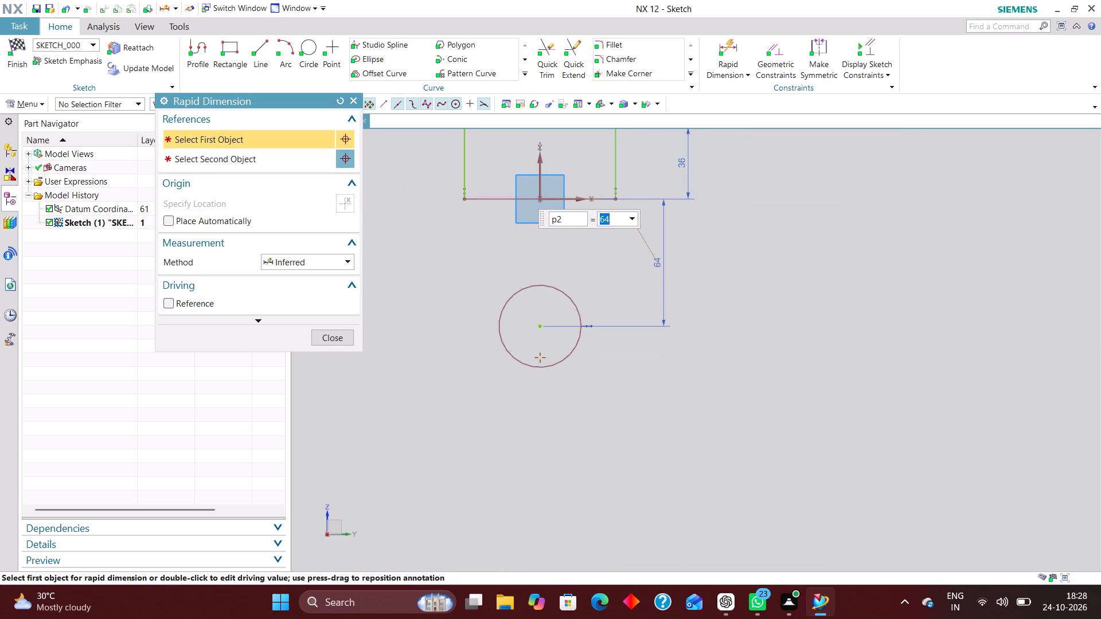
Add a radial dimension to the circle and set its radius to 16 mm.
left_click(326, 263)
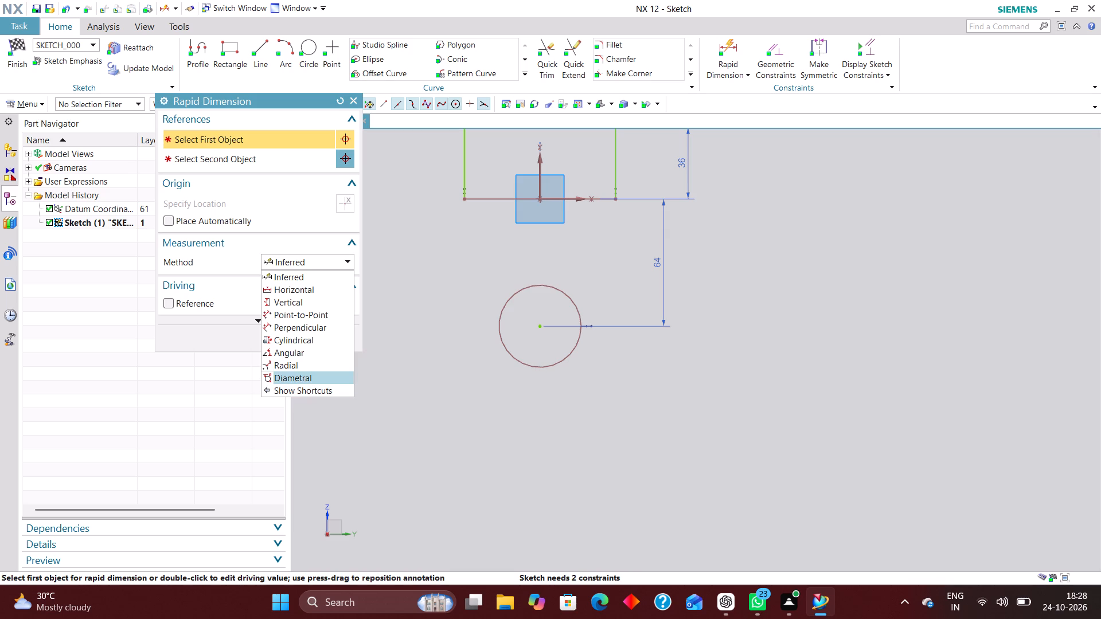
left_click(302, 362)
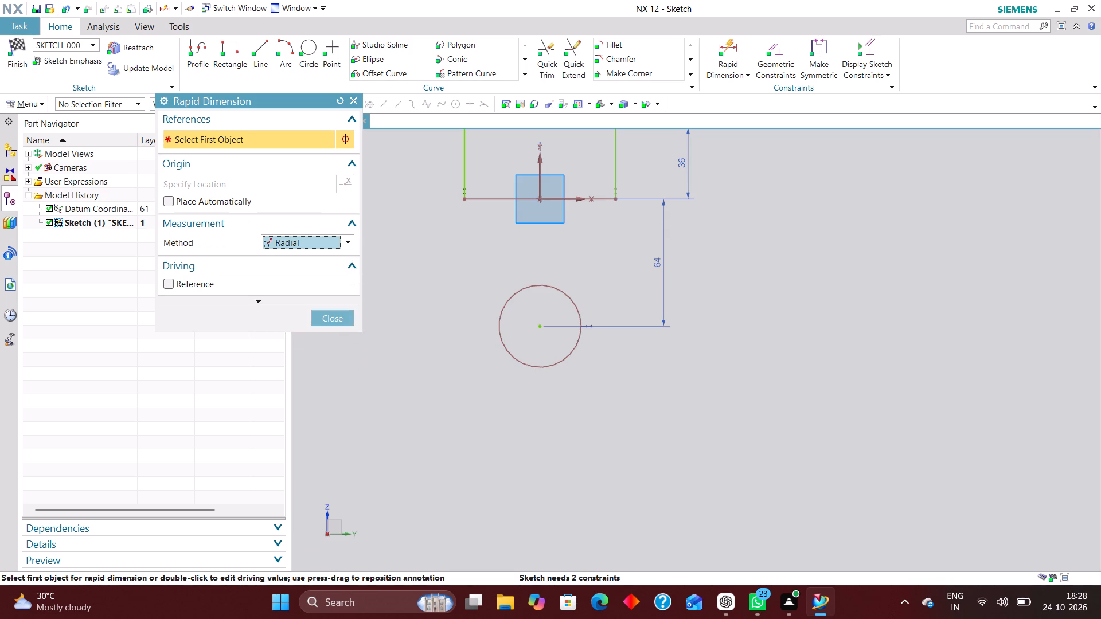
left_click(572, 355)
left_click(601, 383)
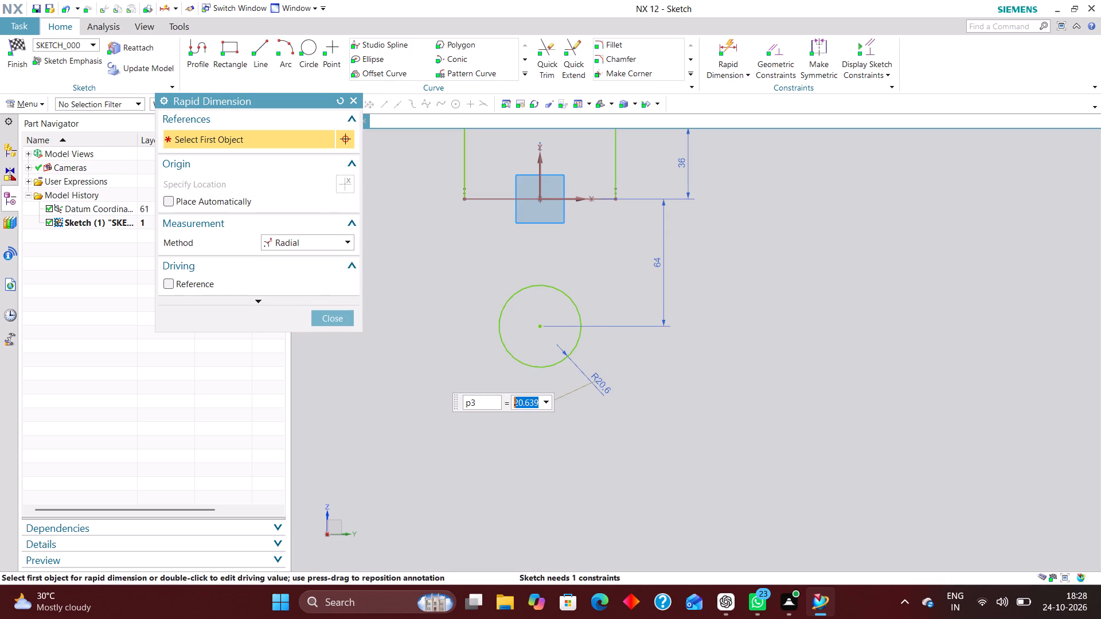
type("16")
key("Return")
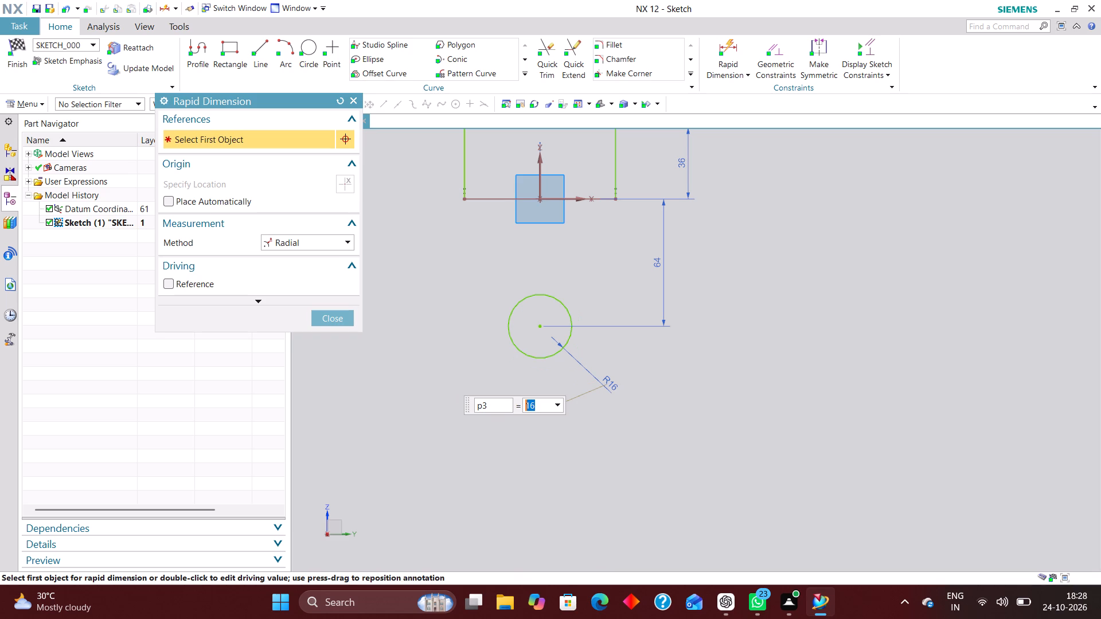
left_click(338, 315)
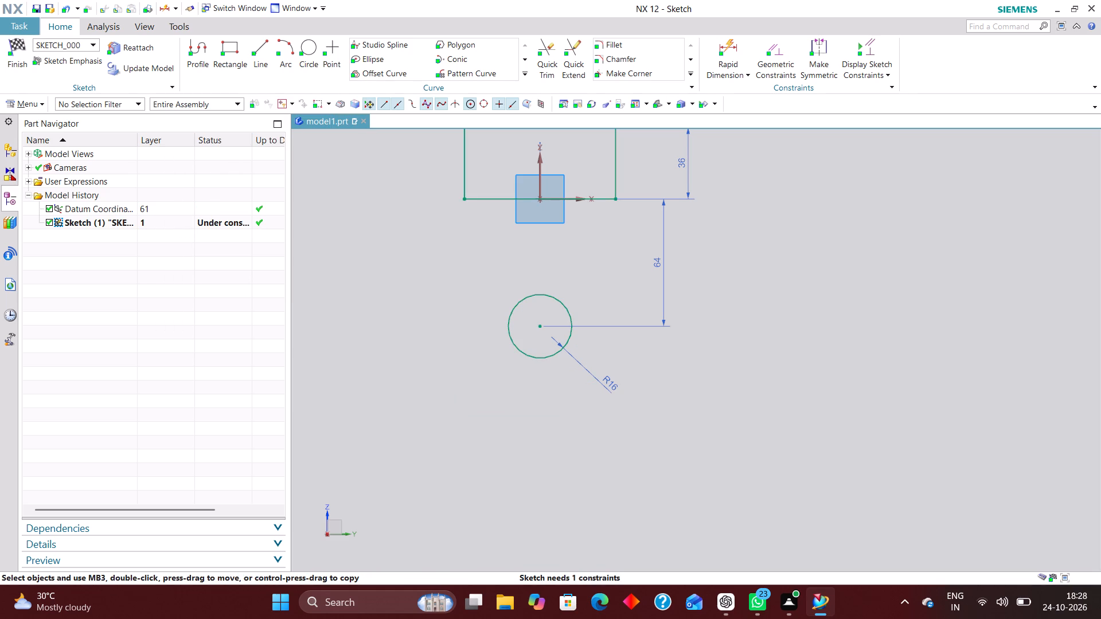
Draw two converging lines about 91 mm long from the rectangle's lower corners to just below the circle, one on each side.
scroll(712, 541, "down", 3)
scroll(645, 457, "up", 3)
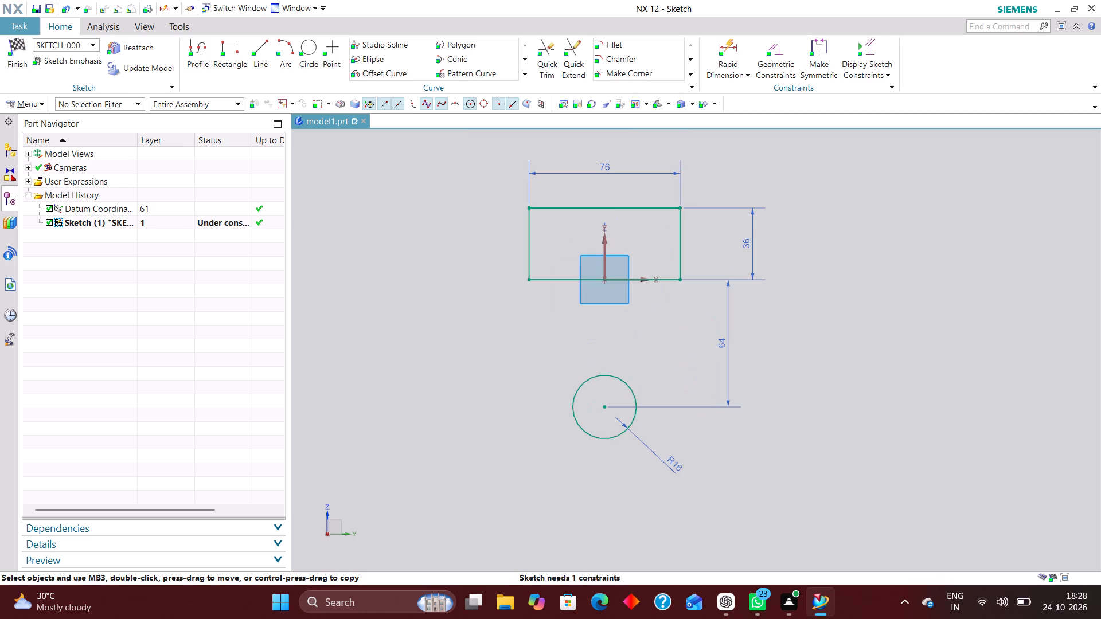
left_click(253, 51)
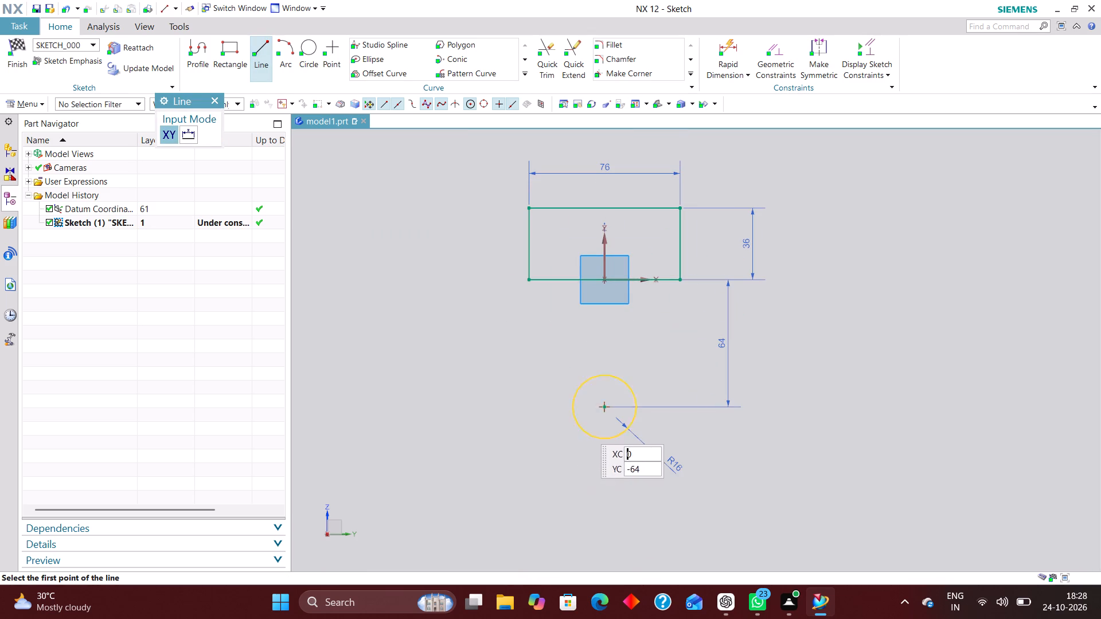
scroll(582, 425, "up", 4)
scroll(439, 355, "down", 3)
left_click(443, 212)
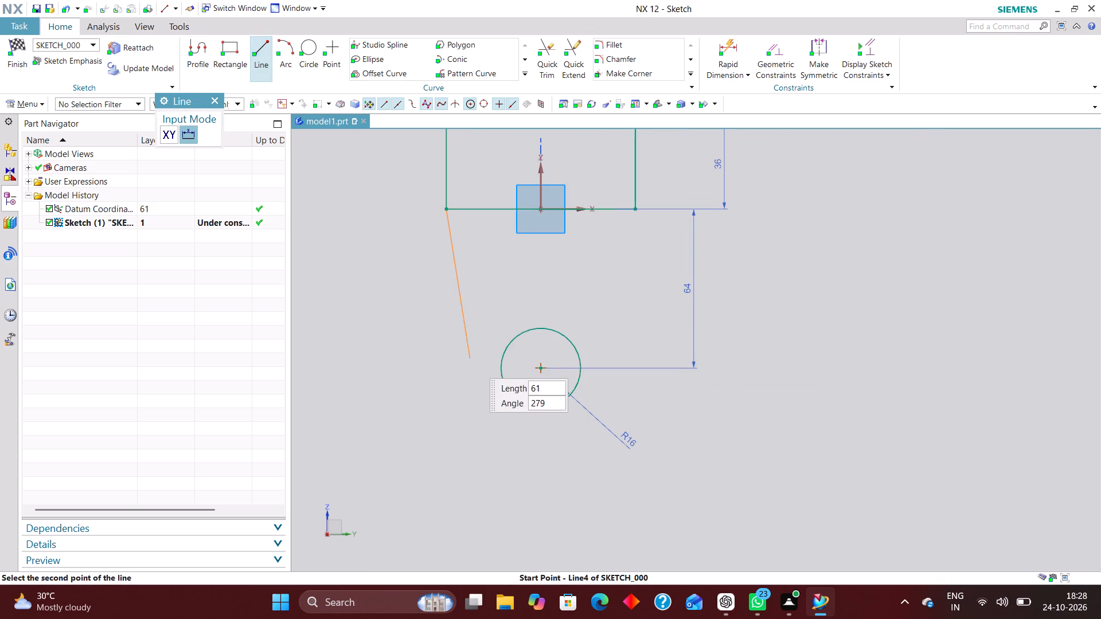
left_click(504, 428)
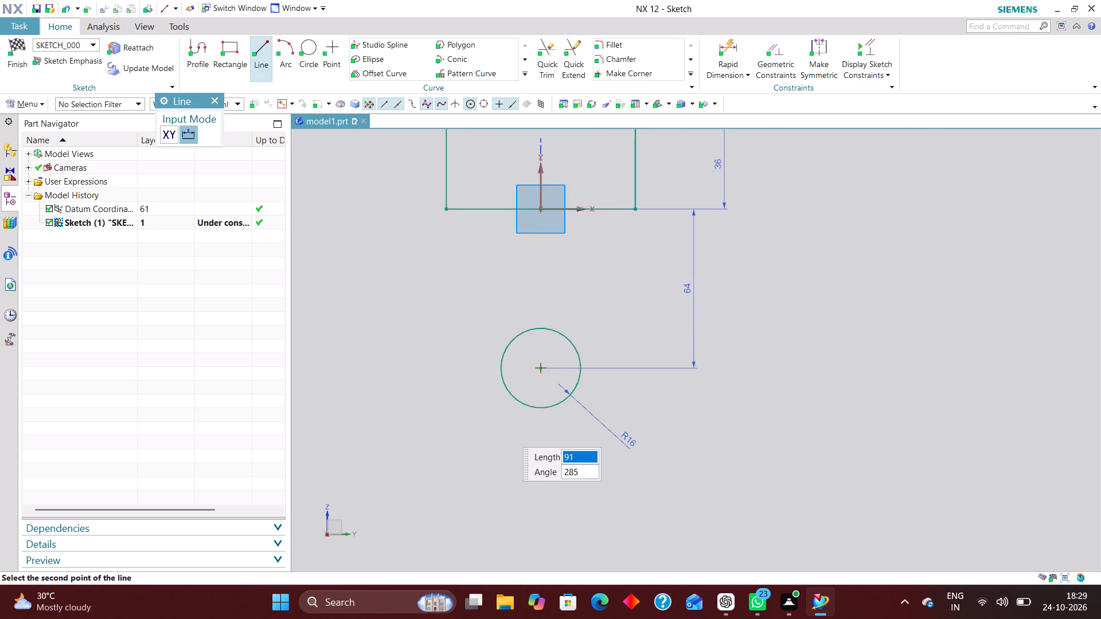
left_click(635, 206)
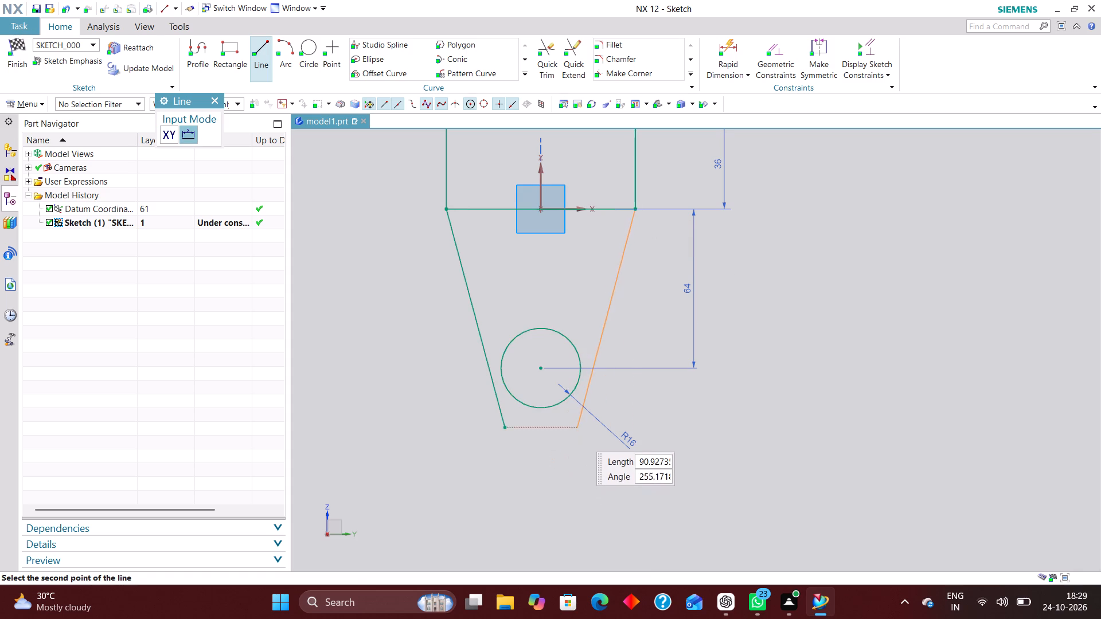
left_click(577, 432)
Constrain both slanted lines tangent to the R16 circle.
left_click(770, 44)
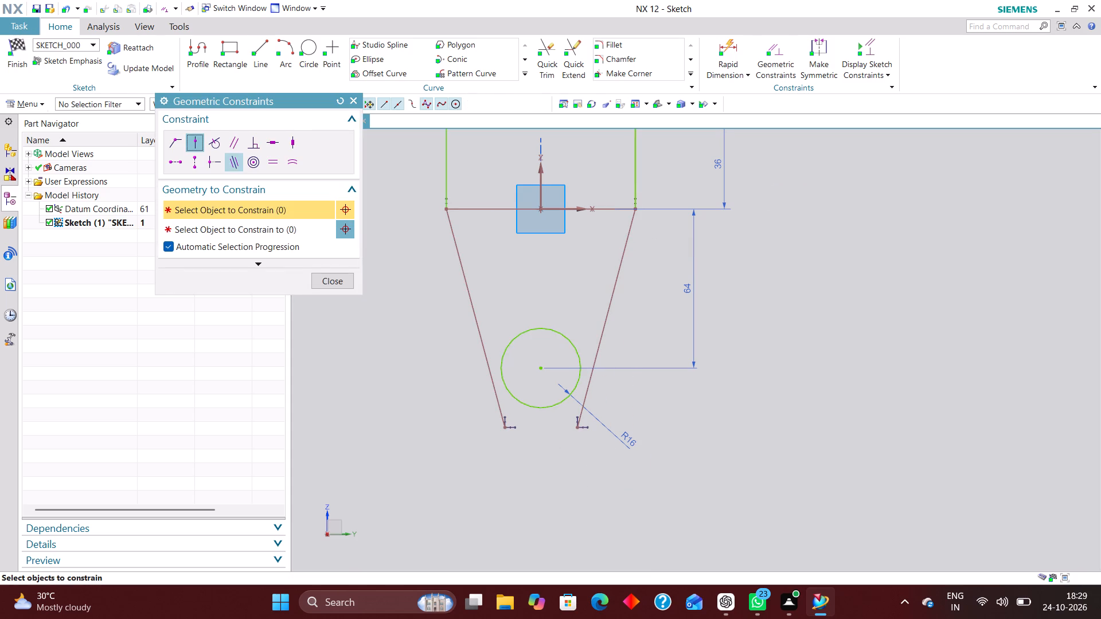
left_click(216, 146)
left_click(534, 407)
left_click(585, 383)
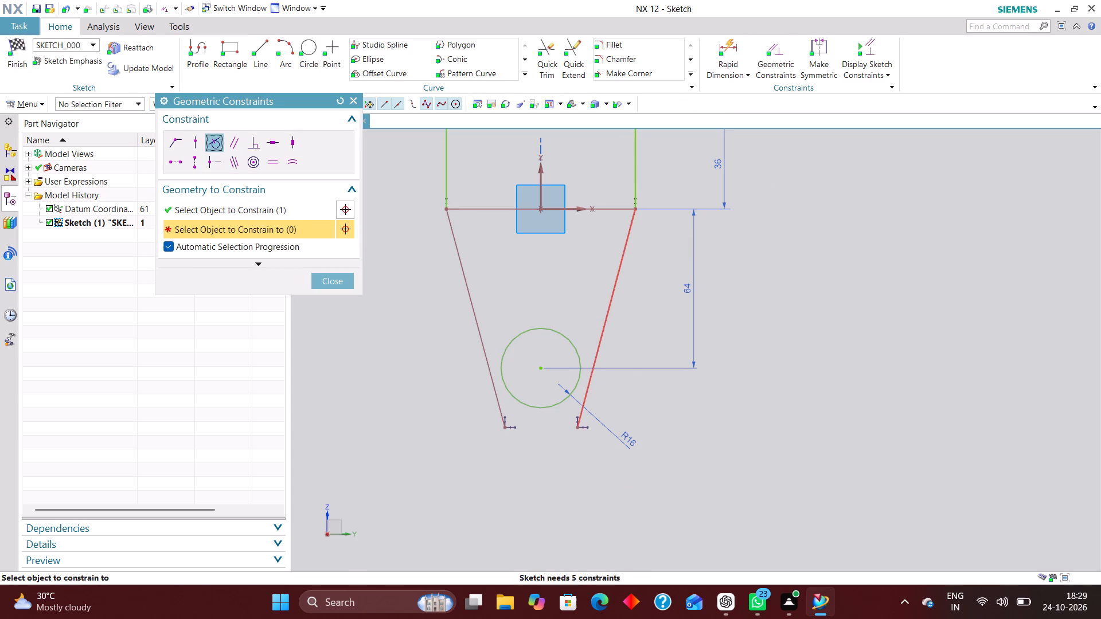
left_click(520, 402)
left_click(493, 389)
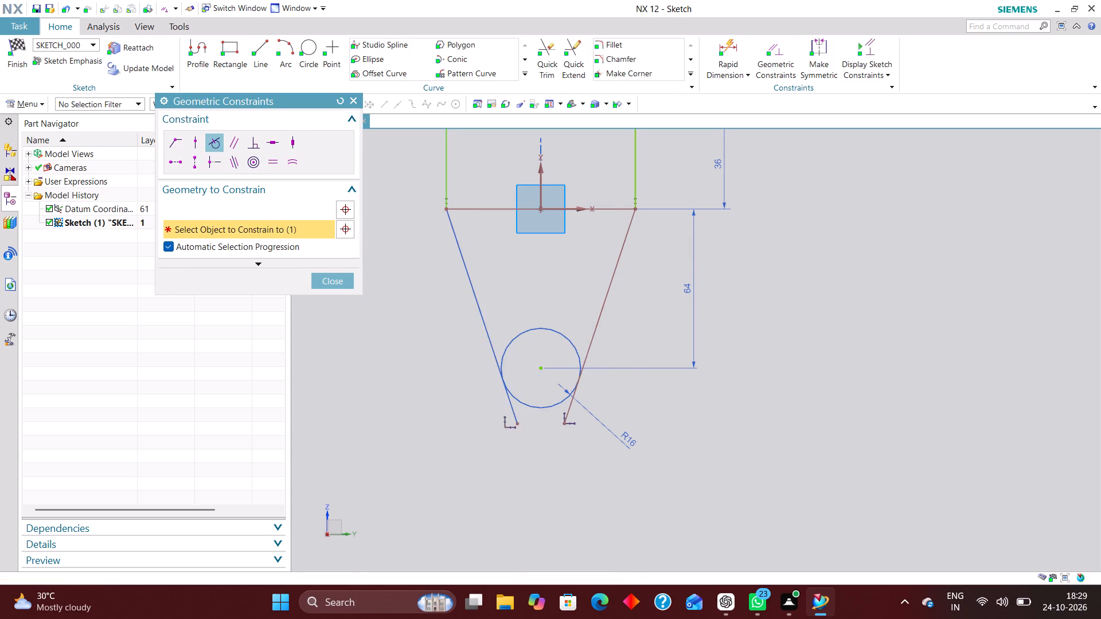
left_click(327, 280)
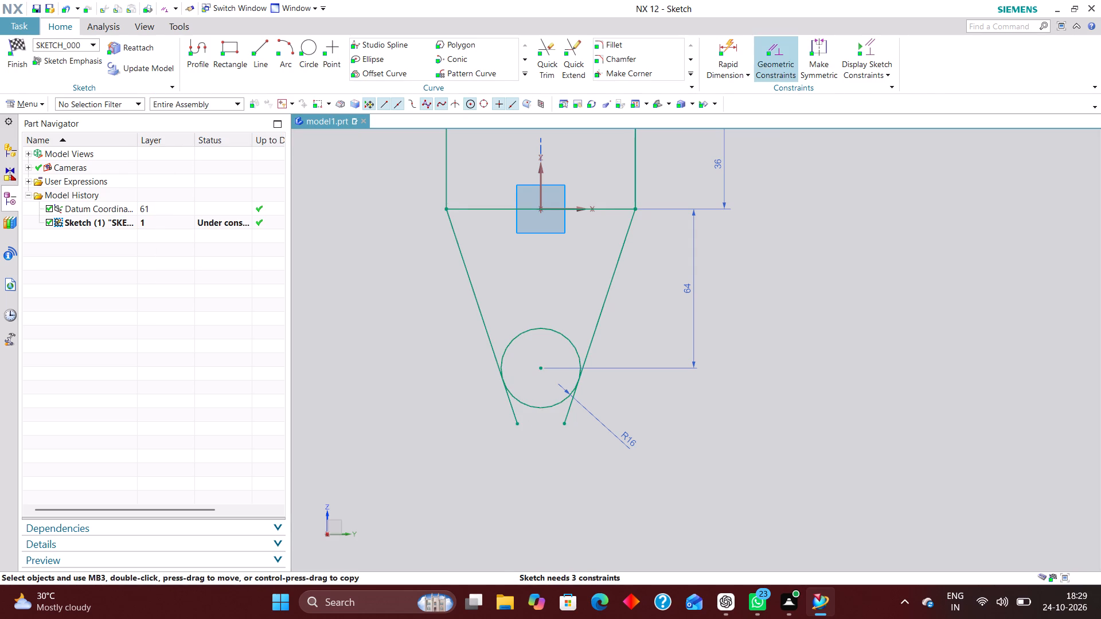
Trim the lower ends of both slanted lines back to their tangent points on the circle.
left_click(544, 48)
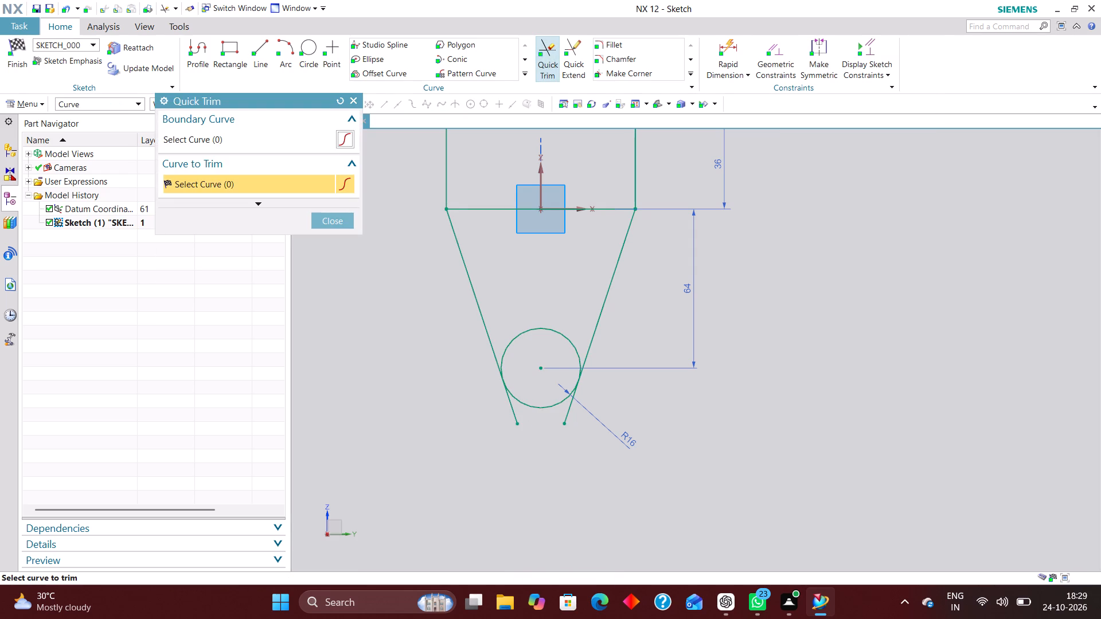
scroll(565, 432, "up", 2)
left_click(564, 412)
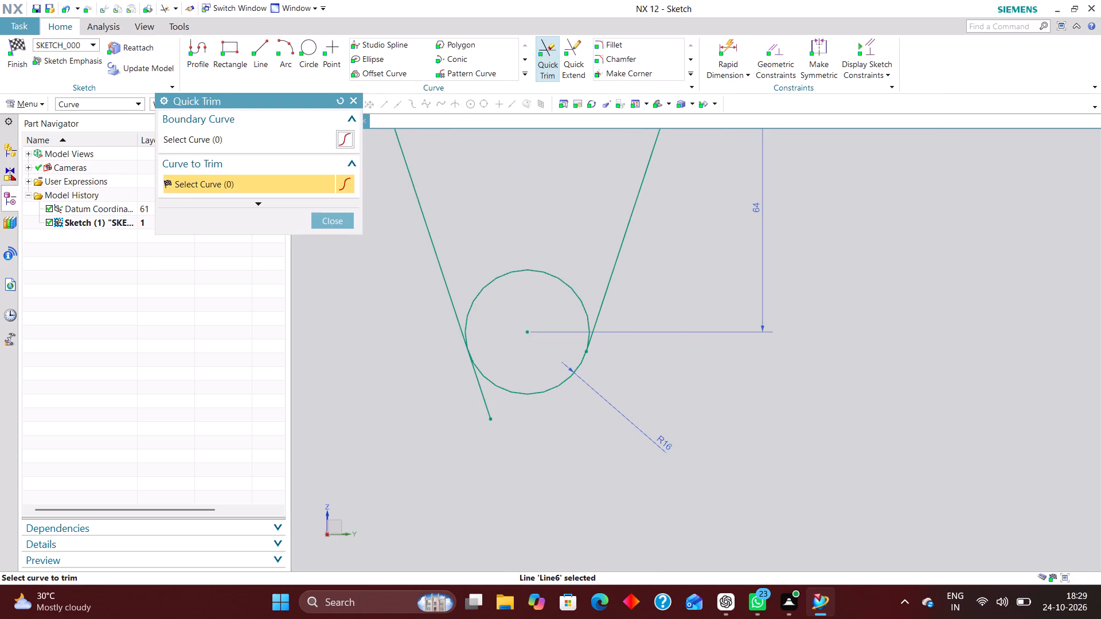
left_click(487, 420)
left_click(329, 219)
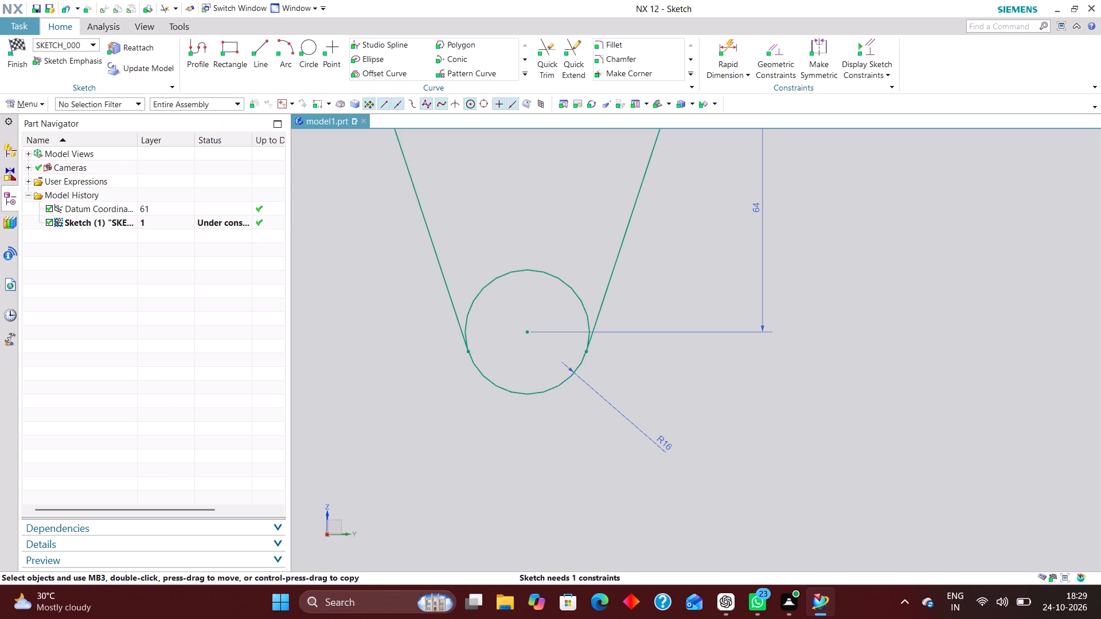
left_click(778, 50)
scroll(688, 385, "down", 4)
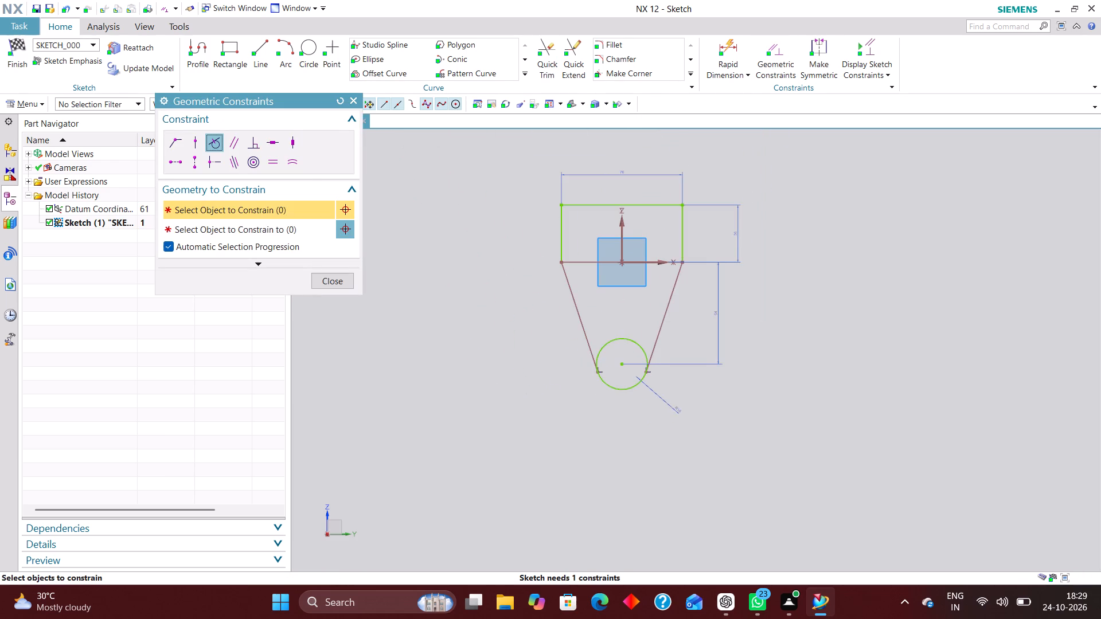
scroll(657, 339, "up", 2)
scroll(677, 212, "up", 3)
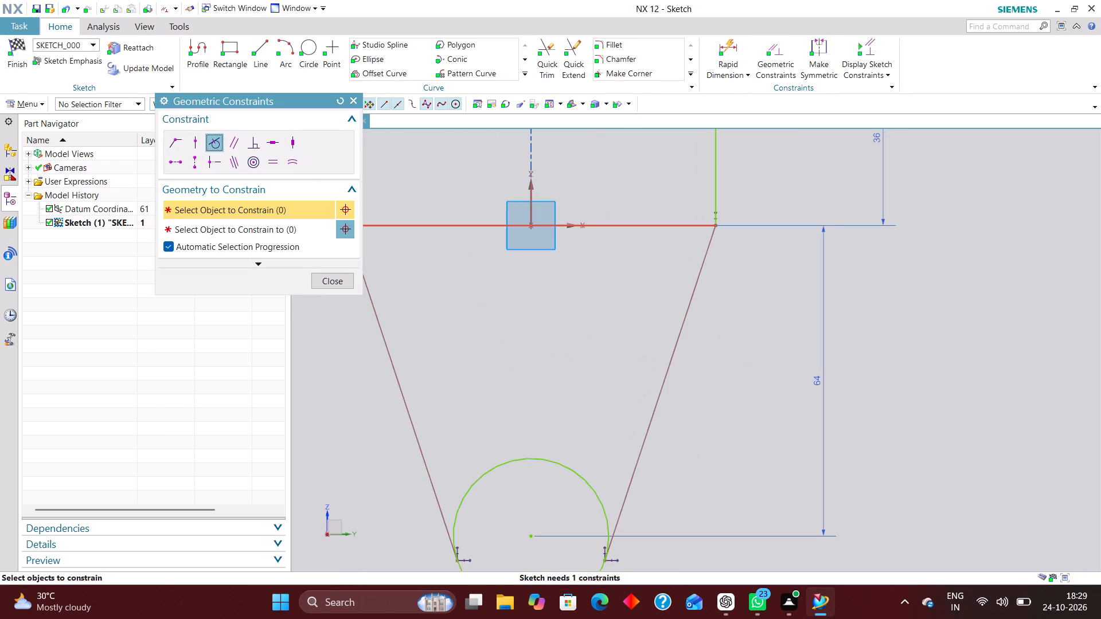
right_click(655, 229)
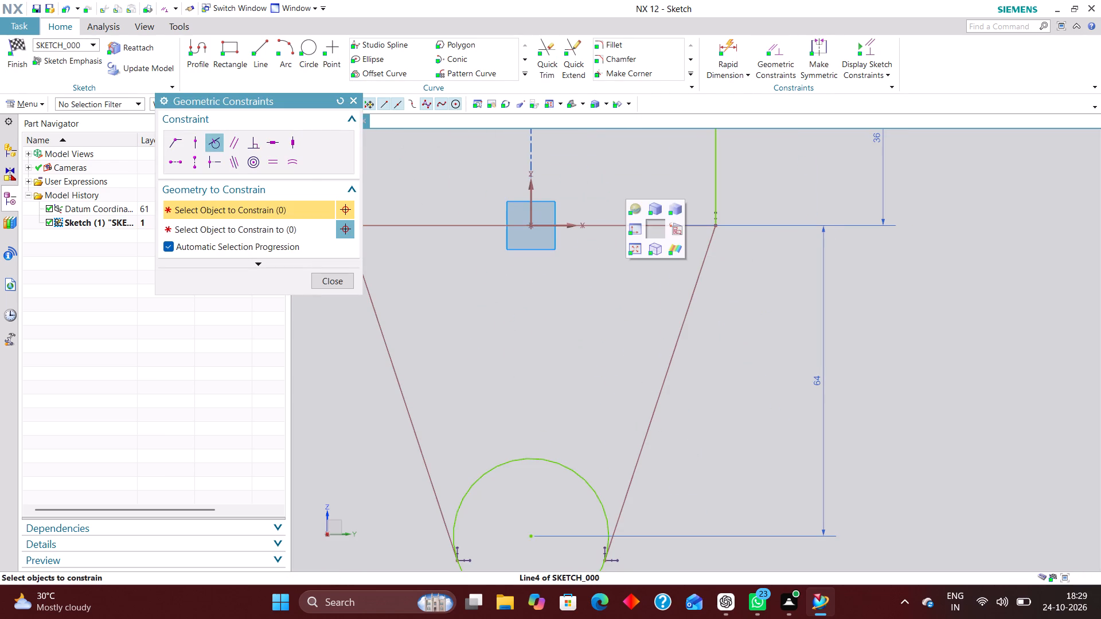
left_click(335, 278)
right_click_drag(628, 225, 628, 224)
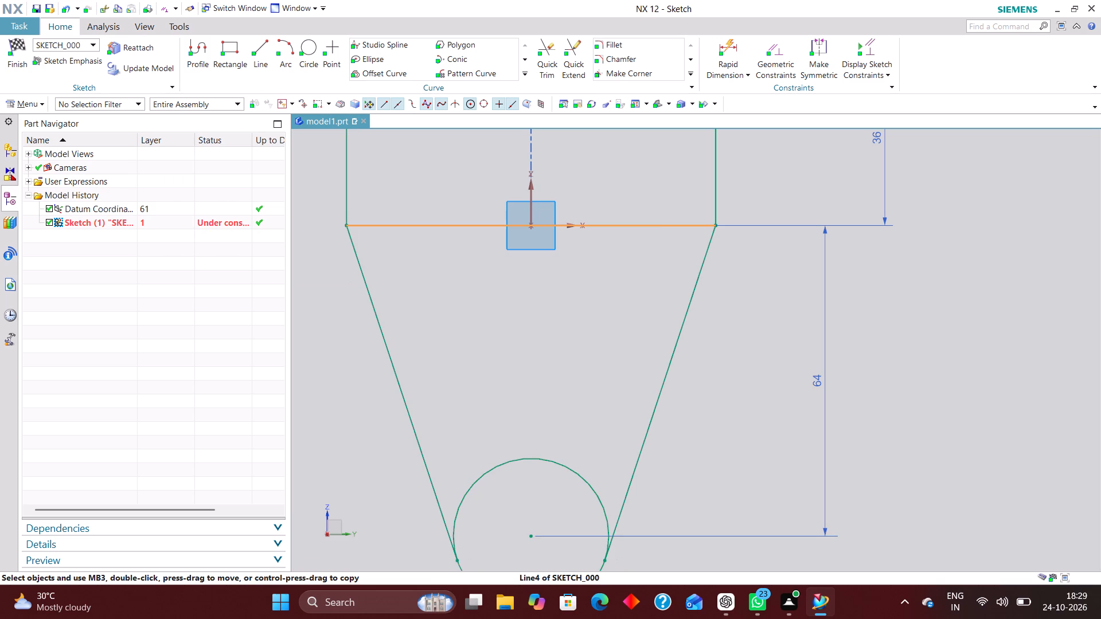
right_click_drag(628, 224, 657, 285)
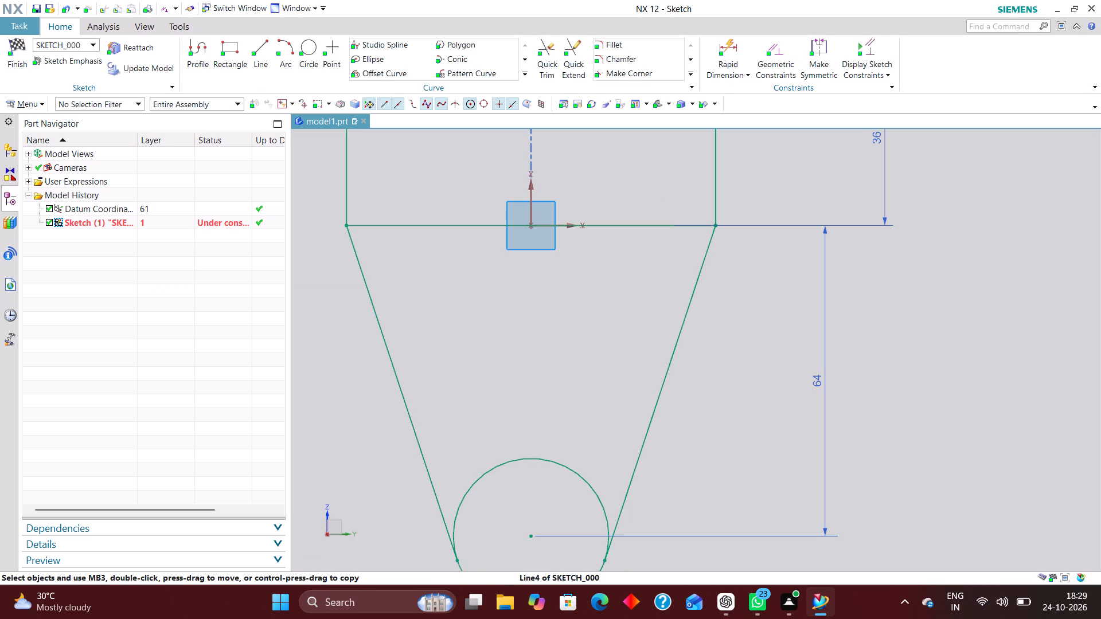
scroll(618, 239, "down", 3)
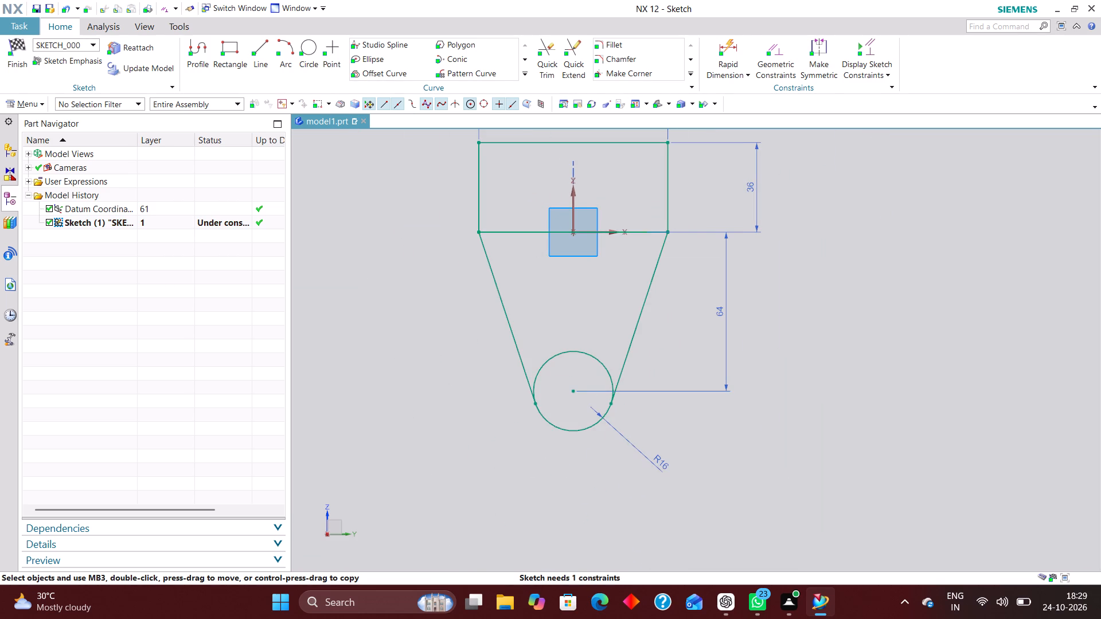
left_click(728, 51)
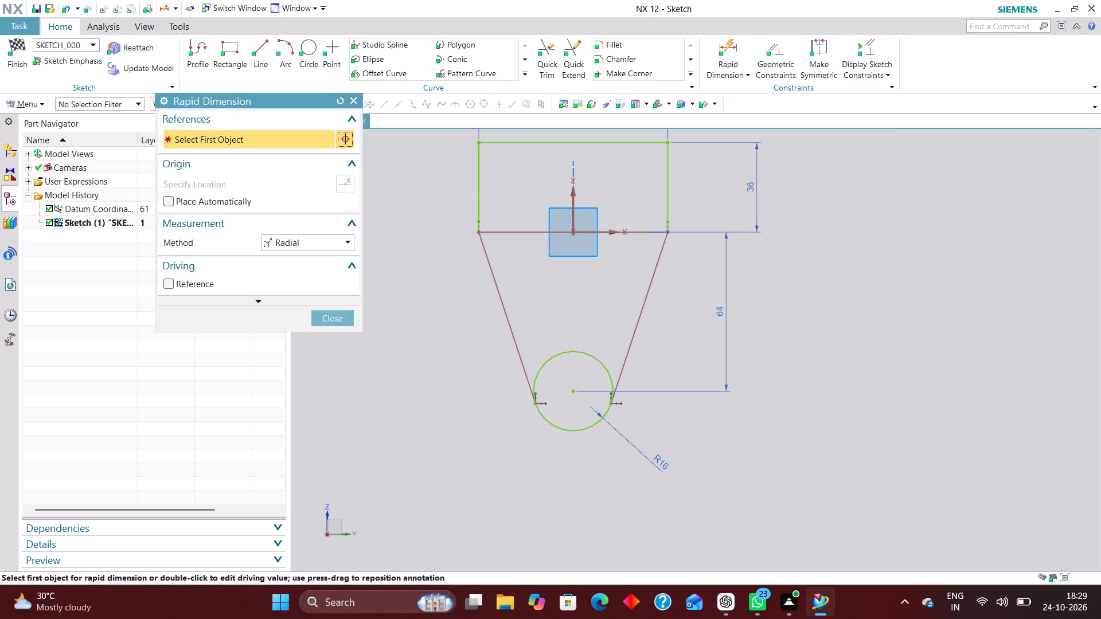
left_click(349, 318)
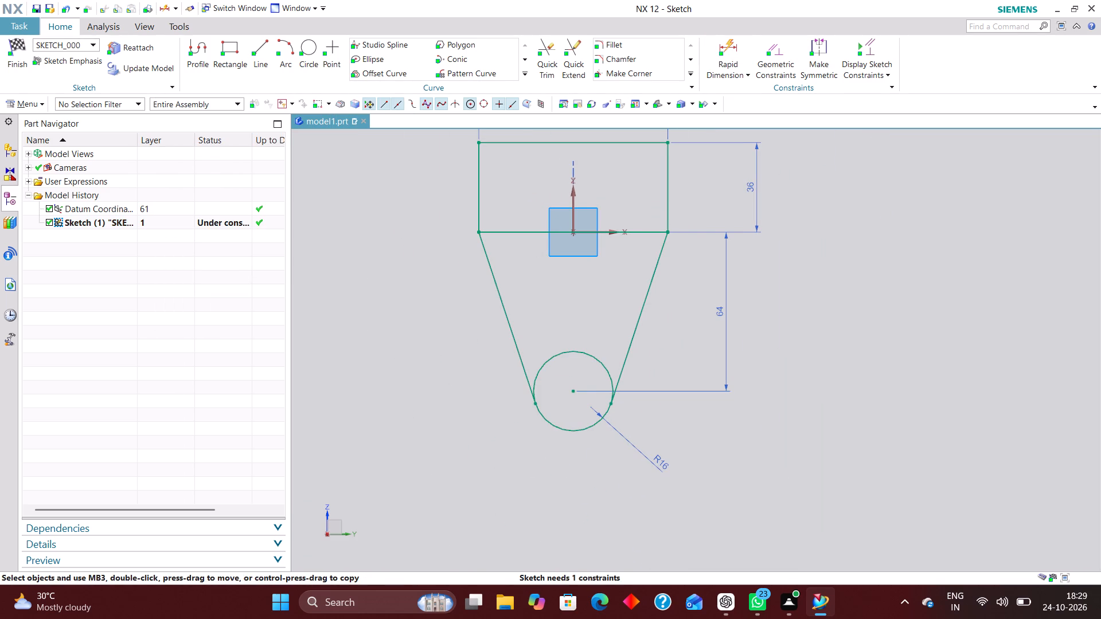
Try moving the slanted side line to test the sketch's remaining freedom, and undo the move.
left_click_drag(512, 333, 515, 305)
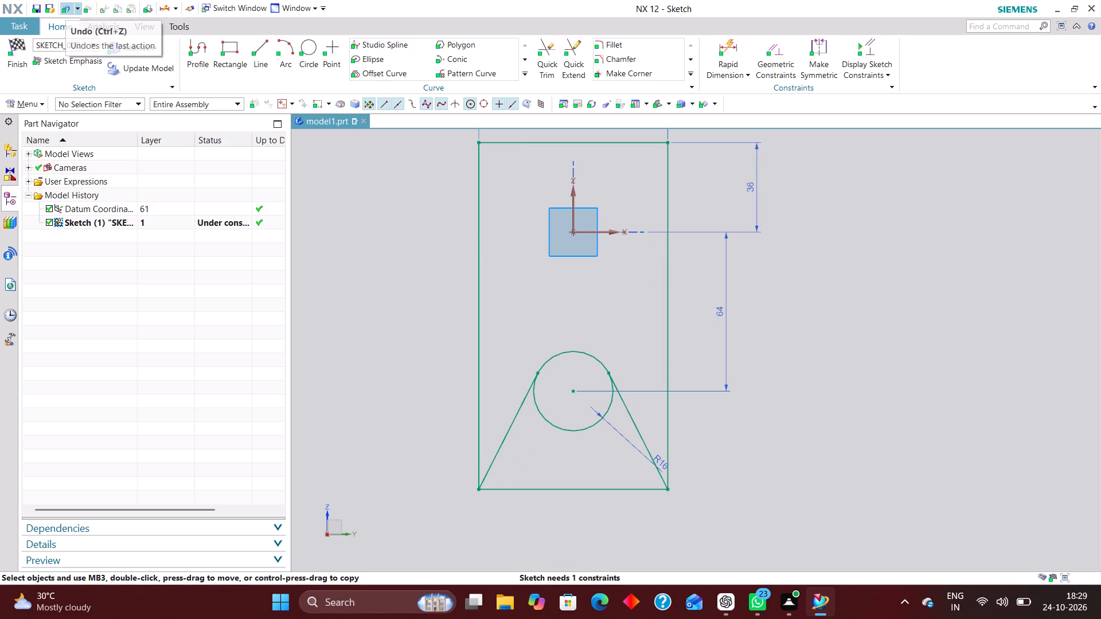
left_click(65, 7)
Shift the rectangle's lower edge slightly below the horizontal sketch axis and fix it onto that axis with a Point on Curve constraint.
scroll(528, 198, "up", 2)
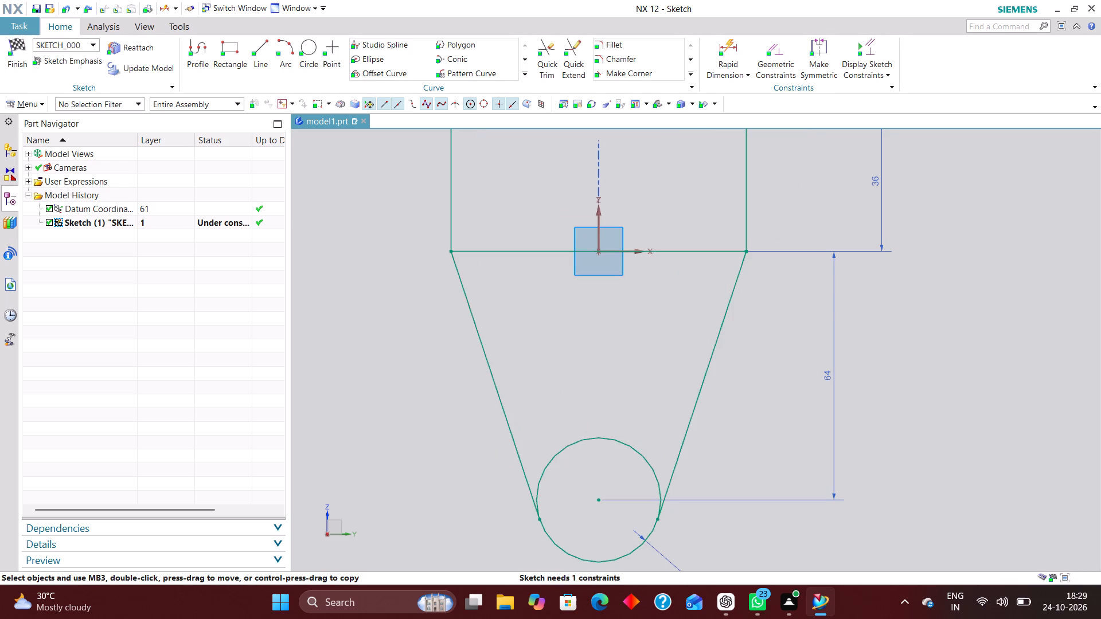
left_click_drag(530, 248, 545, 264)
scroll(756, 338, "down", 1)
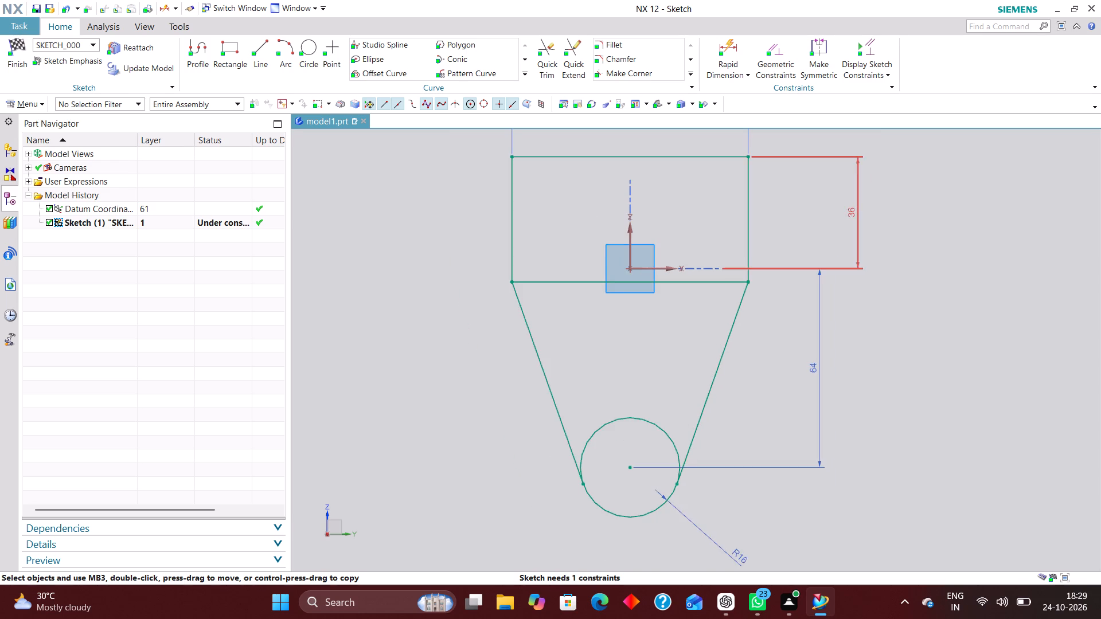
scroll(782, 170, "up", 2)
left_click(775, 45)
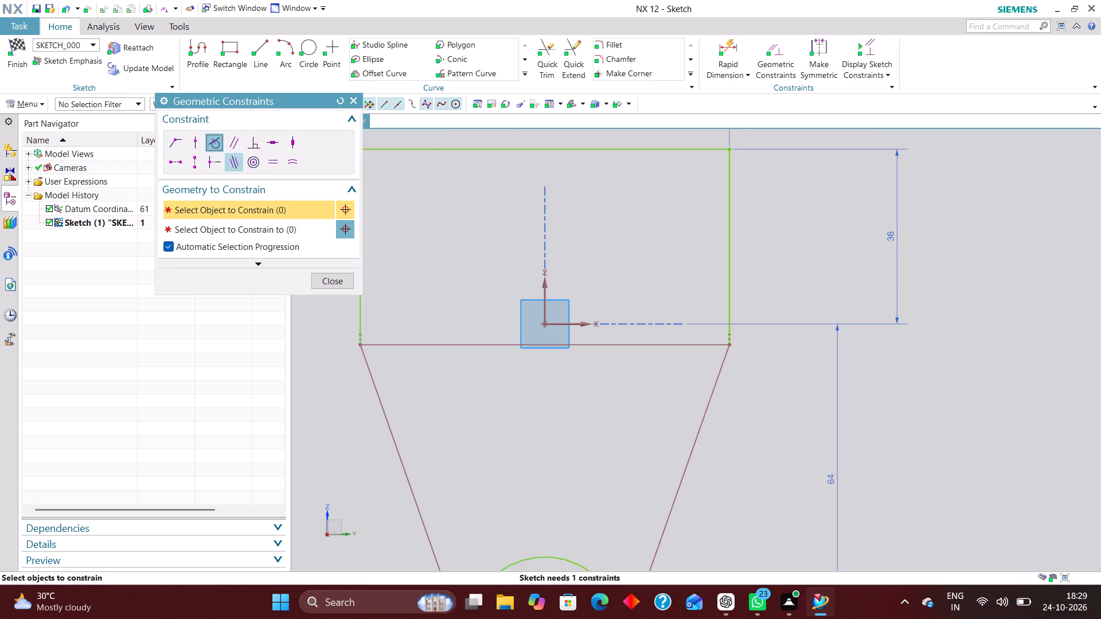
left_click(195, 139)
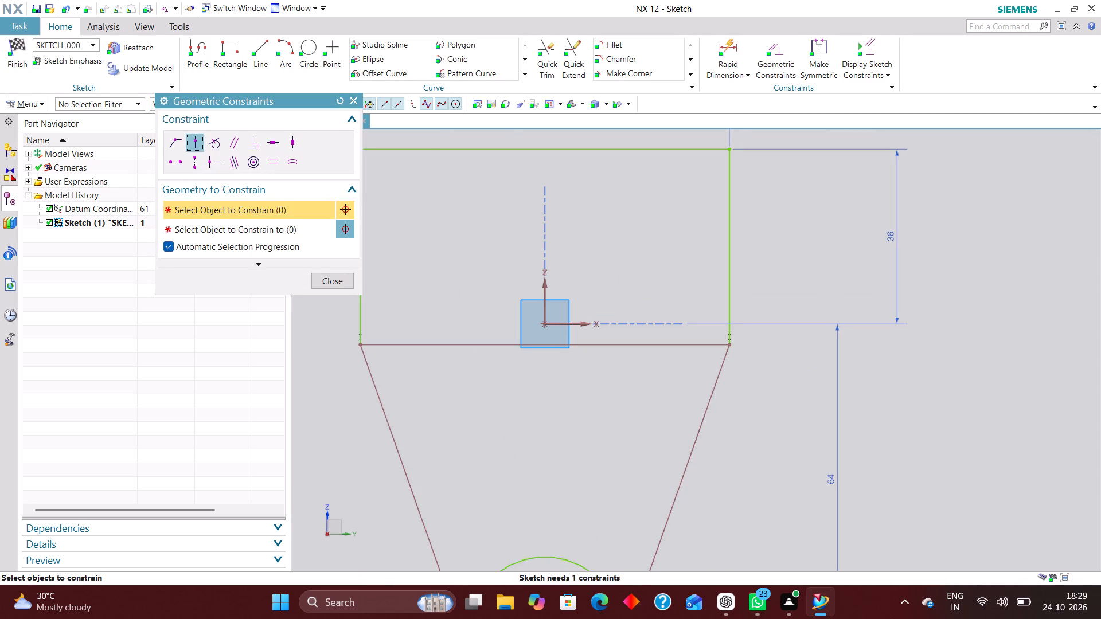
left_click(546, 346)
left_click(574, 324)
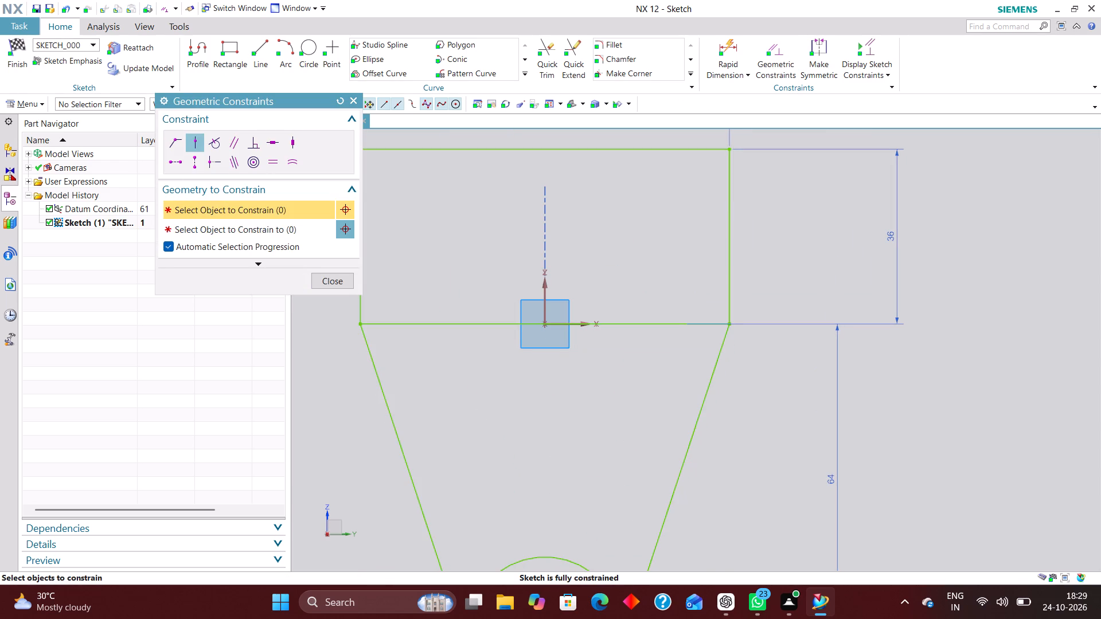
left_click(340, 282)
Convert the rectangle's lower edge to a reference line.
right_click_drag(423, 321, 467, 388)
right_click_drag(438, 319, 491, 366)
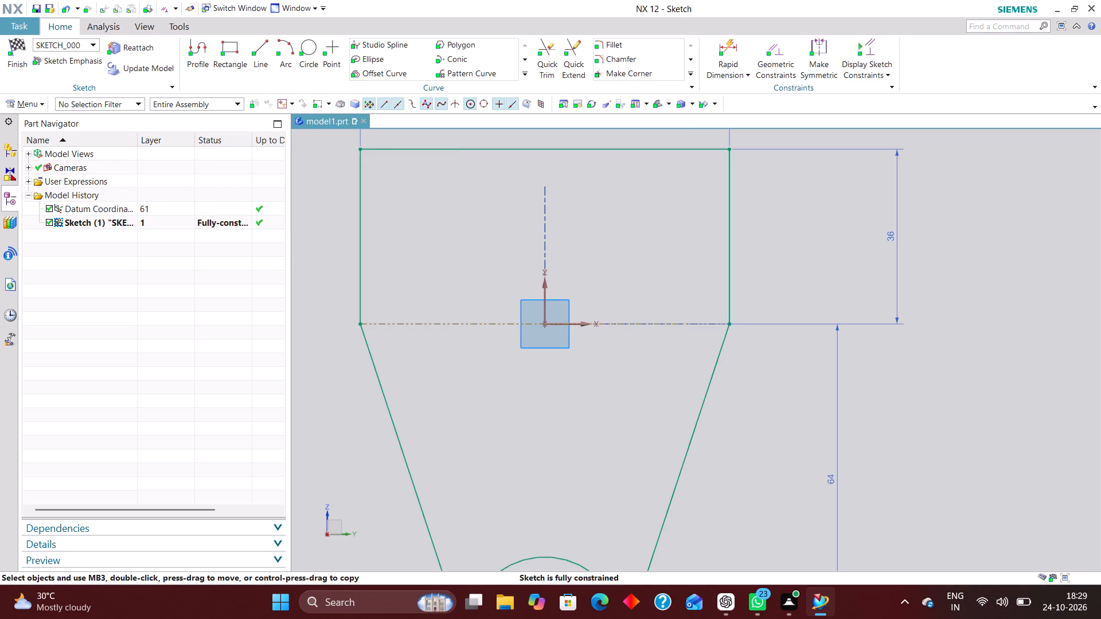
Trim away the upper arc of the R16 circle between the two tangent points, keeping the rounded bottom end.
scroll(635, 320, "down", 5)
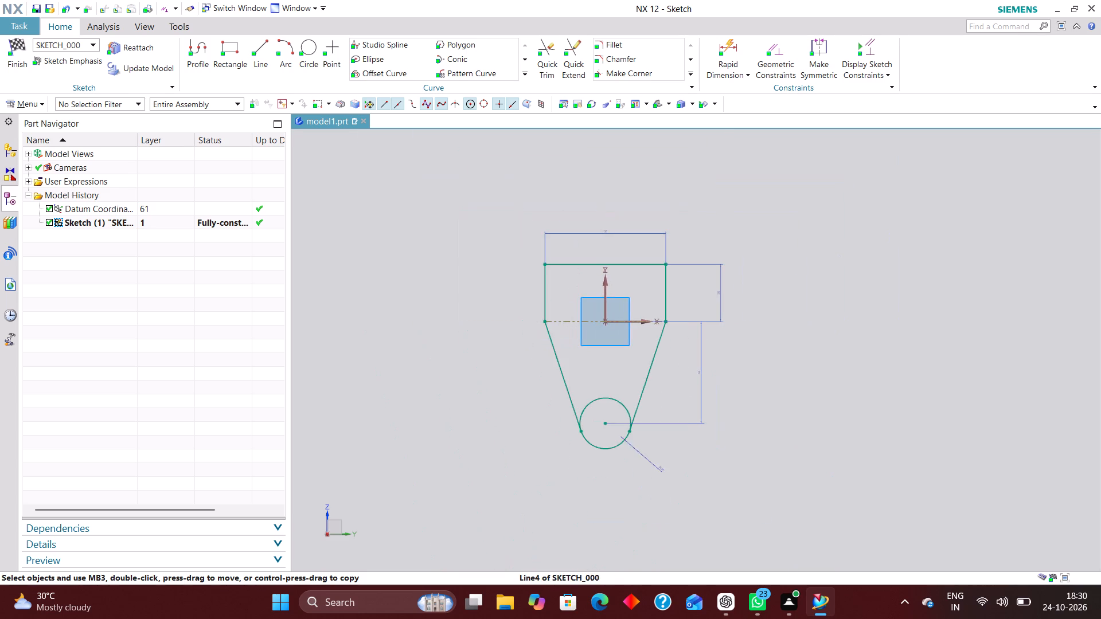
scroll(622, 387, "up", 4)
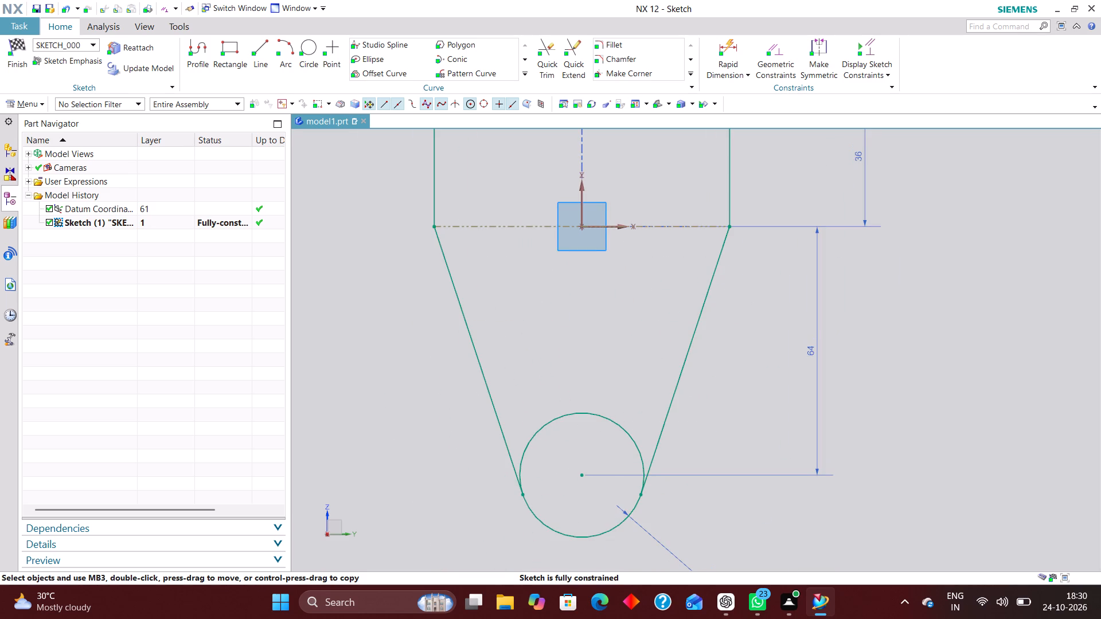
left_click(552, 48)
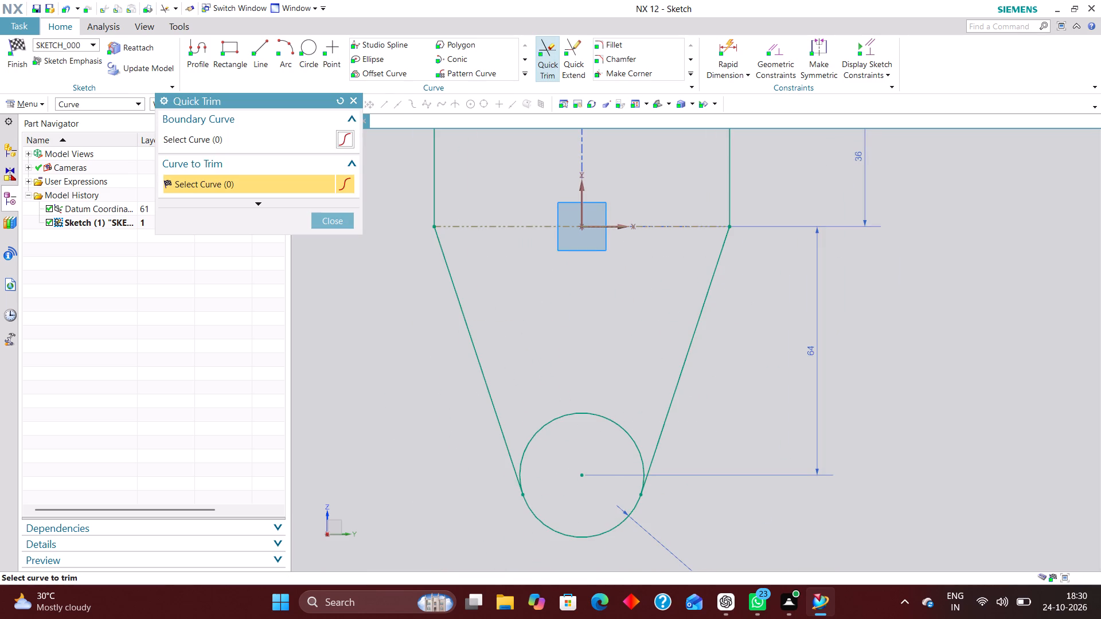
left_click(594, 413)
left_click(336, 222)
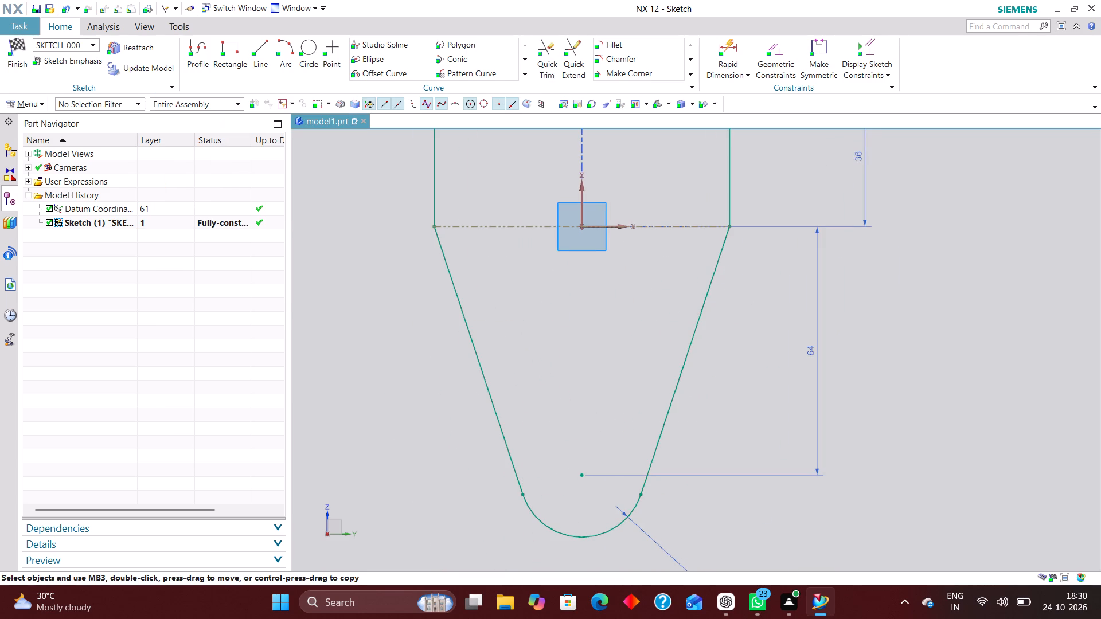
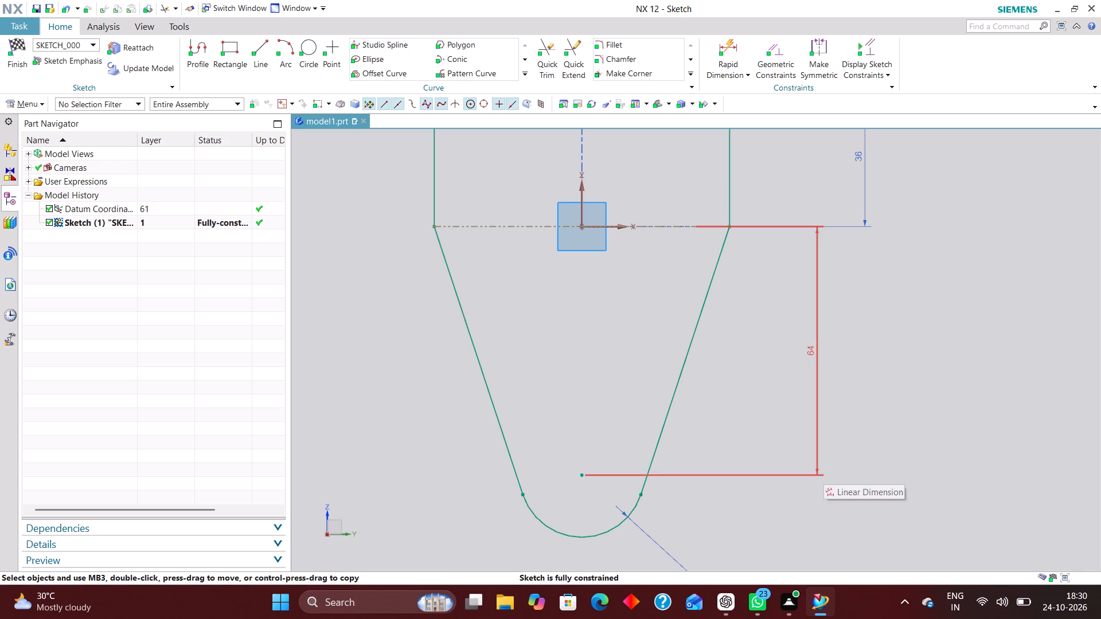
Finish the tapered plate sketch and extrude its whole profile to an end distance of 6 mm.
scroll(777, 450, "down", 2)
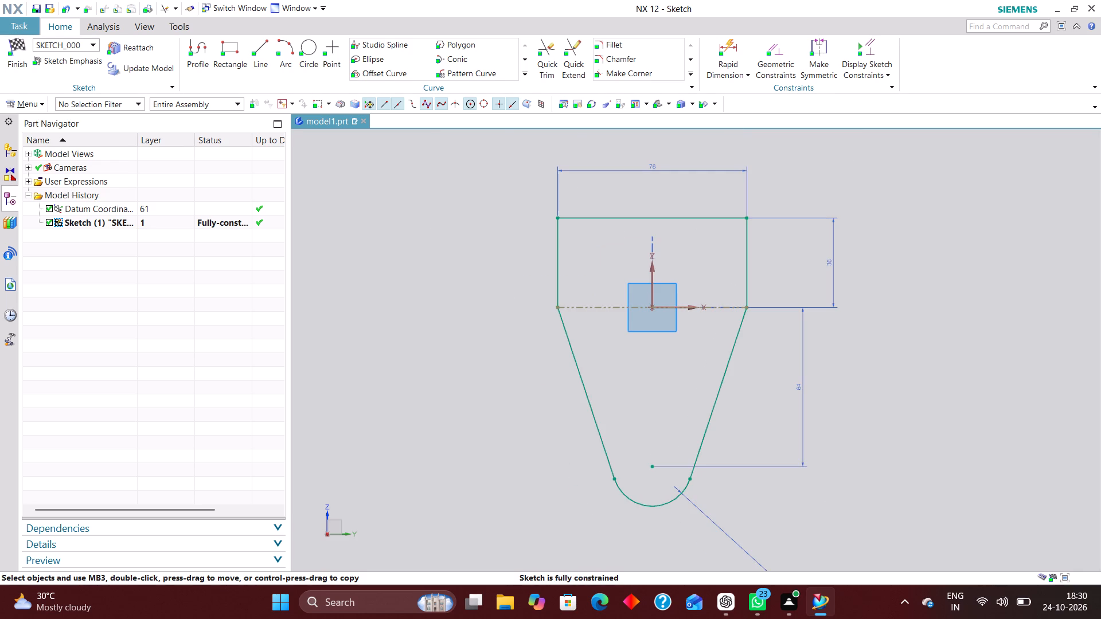
scroll(782, 416, "down", 2)
scroll(776, 399, "up", 2)
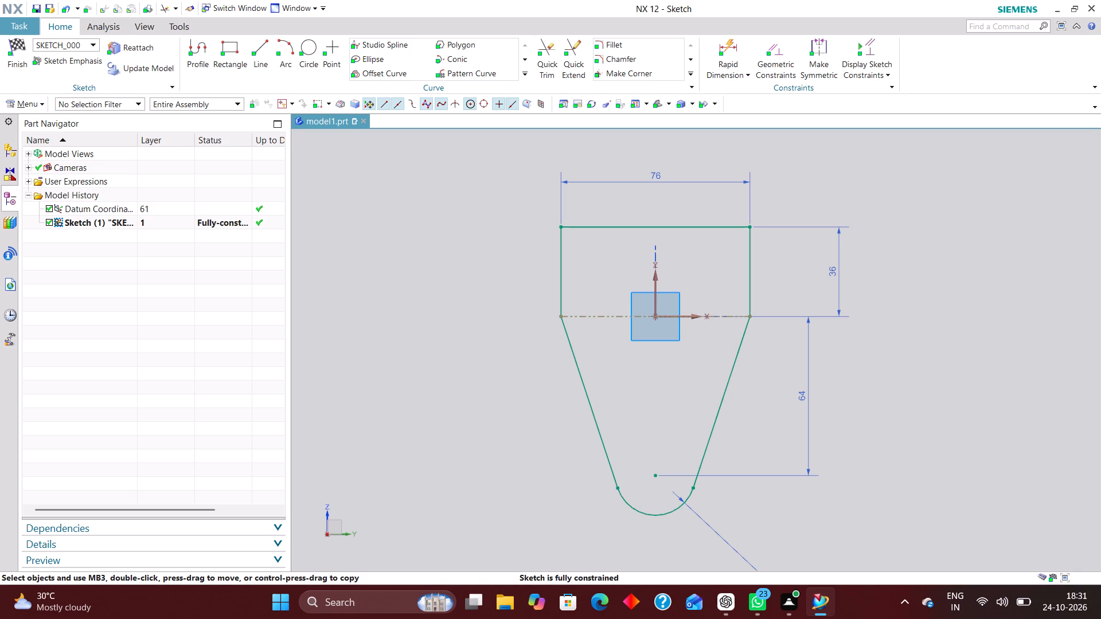
left_click(15, 38)
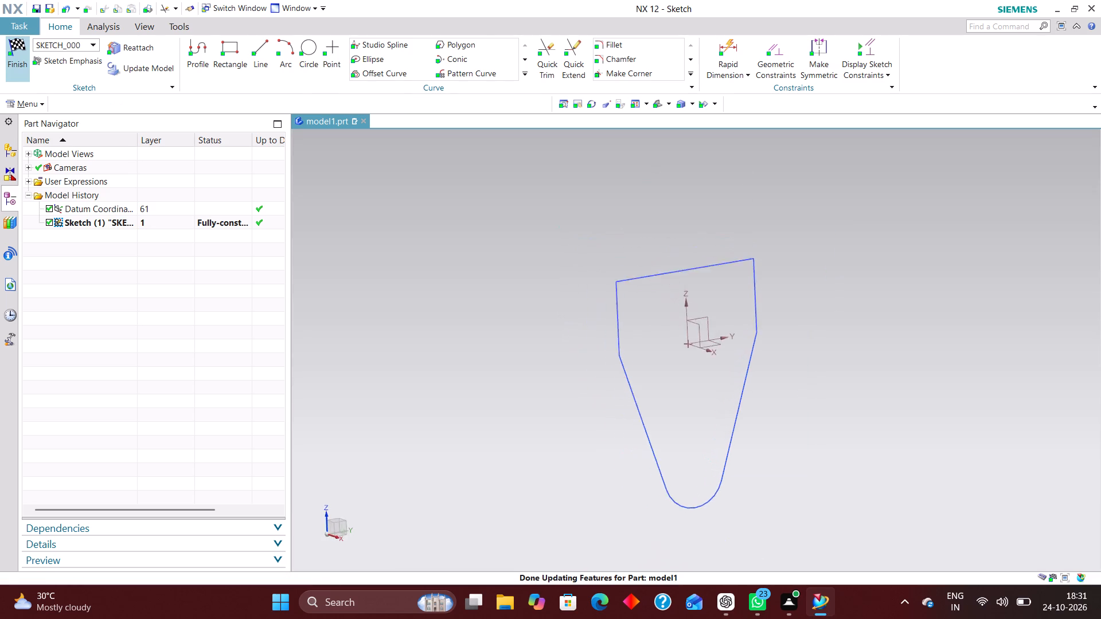
left_click(166, 46)
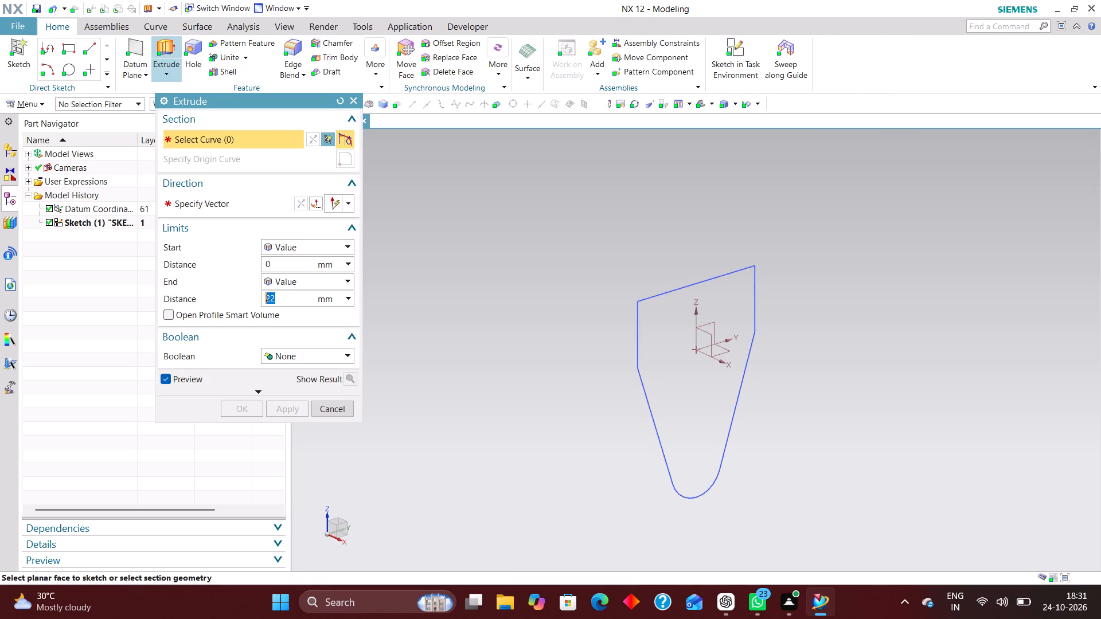
left_click(668, 289)
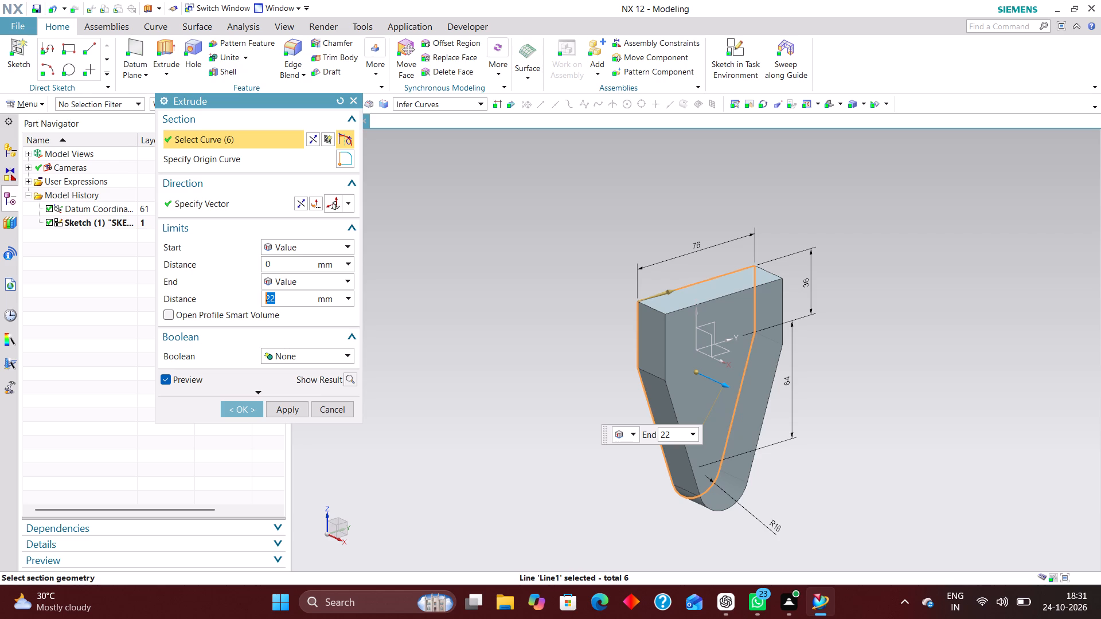
key("6")
key("Return")
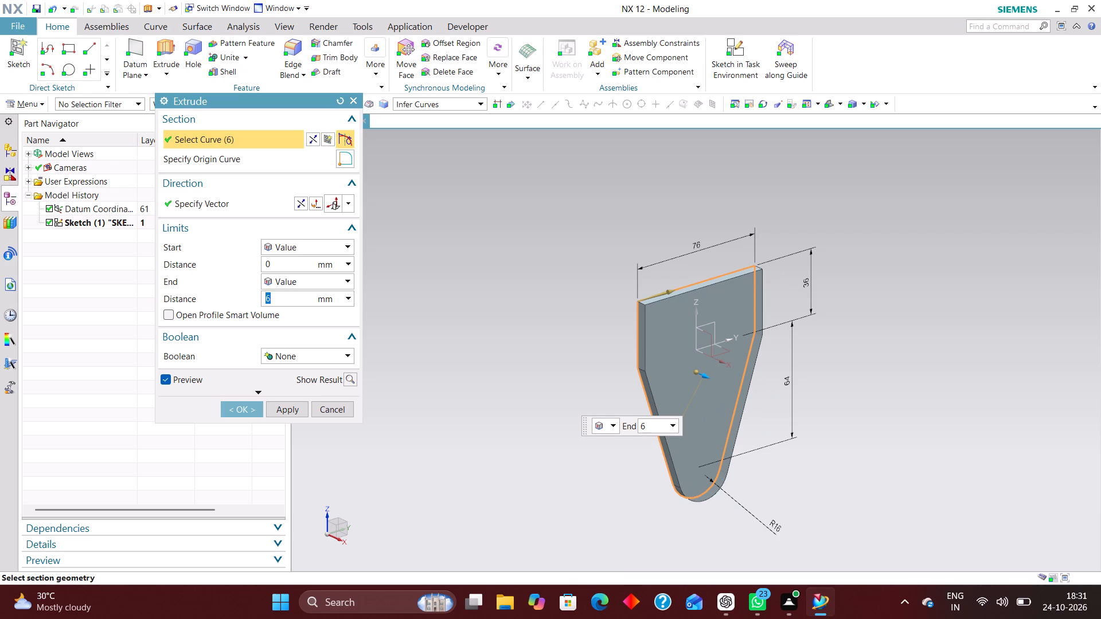
left_click(244, 409)
right_click_drag(678, 283, 686, 395)
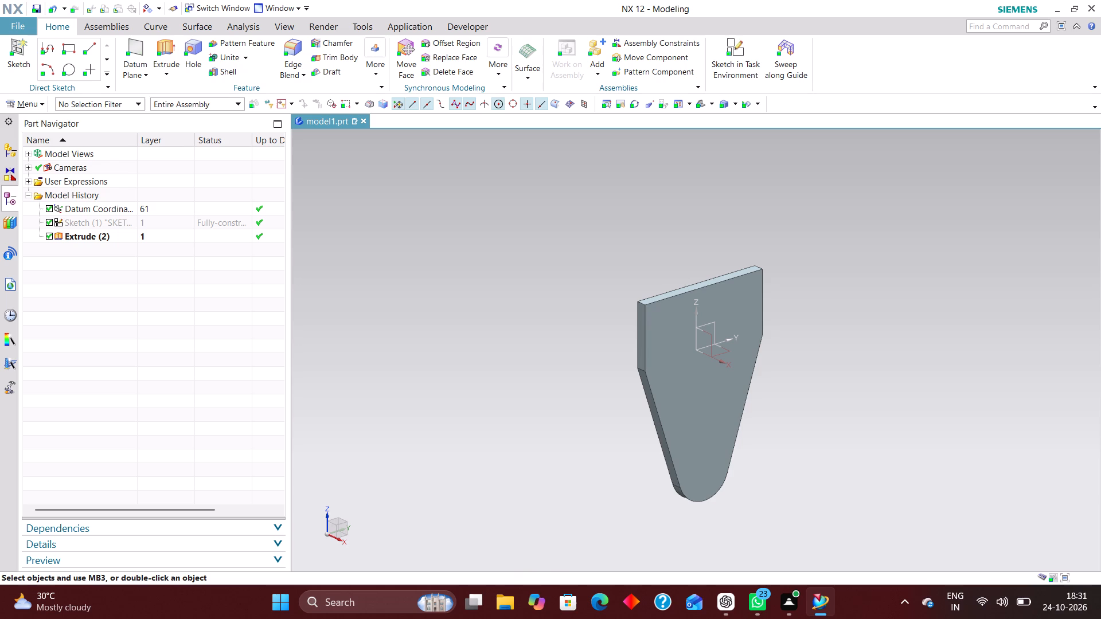
On the XZ plane, sketch a rectangle beside the plate's edge view, with its top edge about 35 mm above the horizontal axis.
left_click(730, 50)
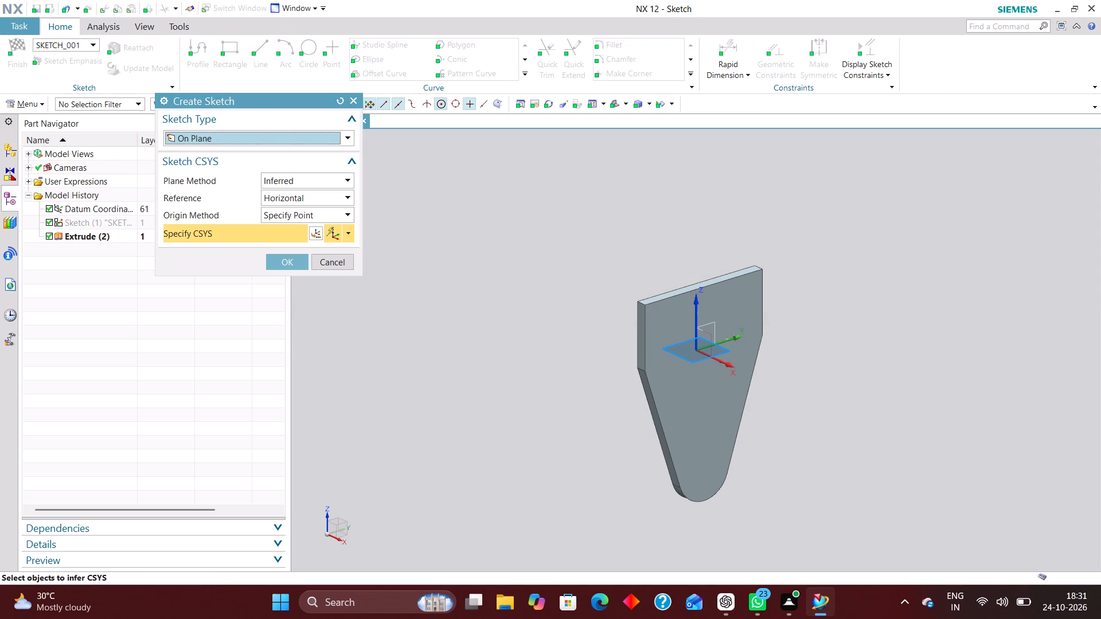
left_click(709, 334)
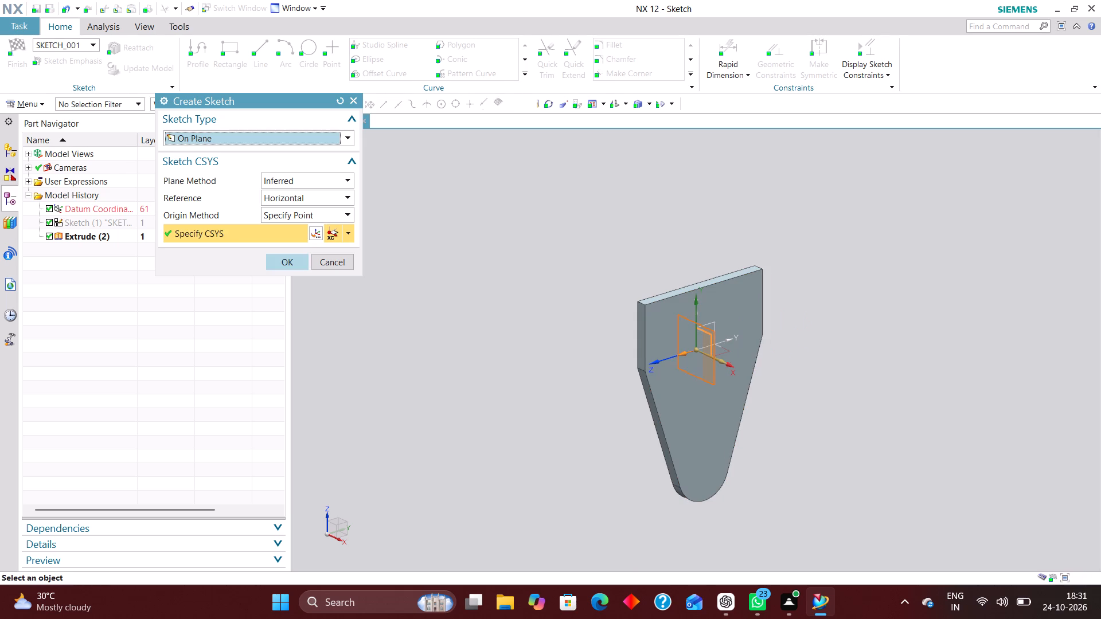
left_click(287, 259)
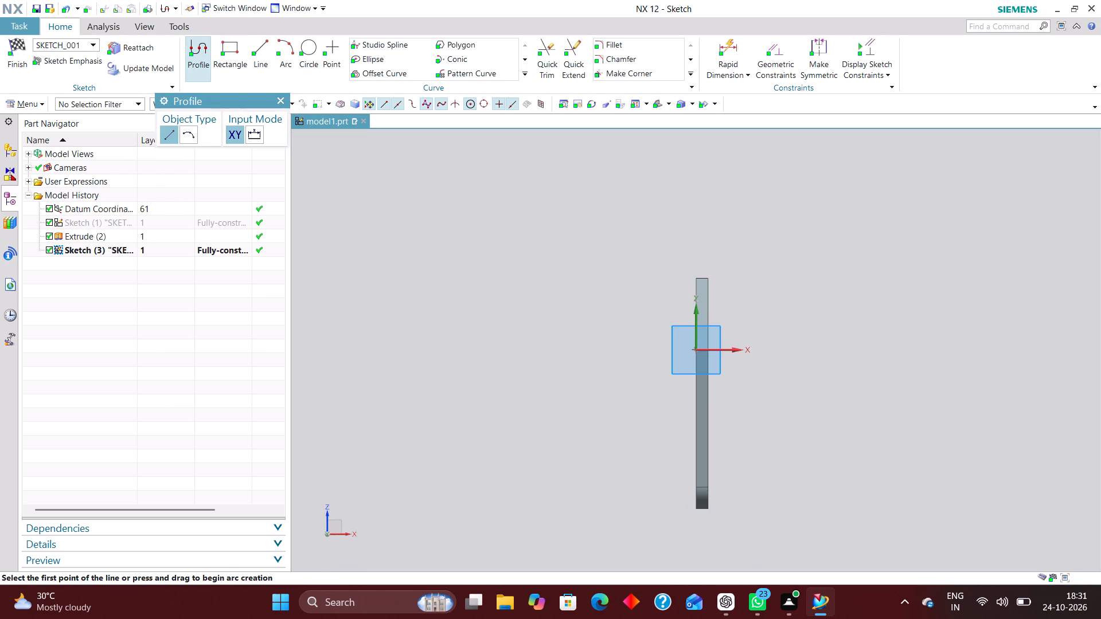
left_click(231, 46)
scroll(793, 356, "up", 1)
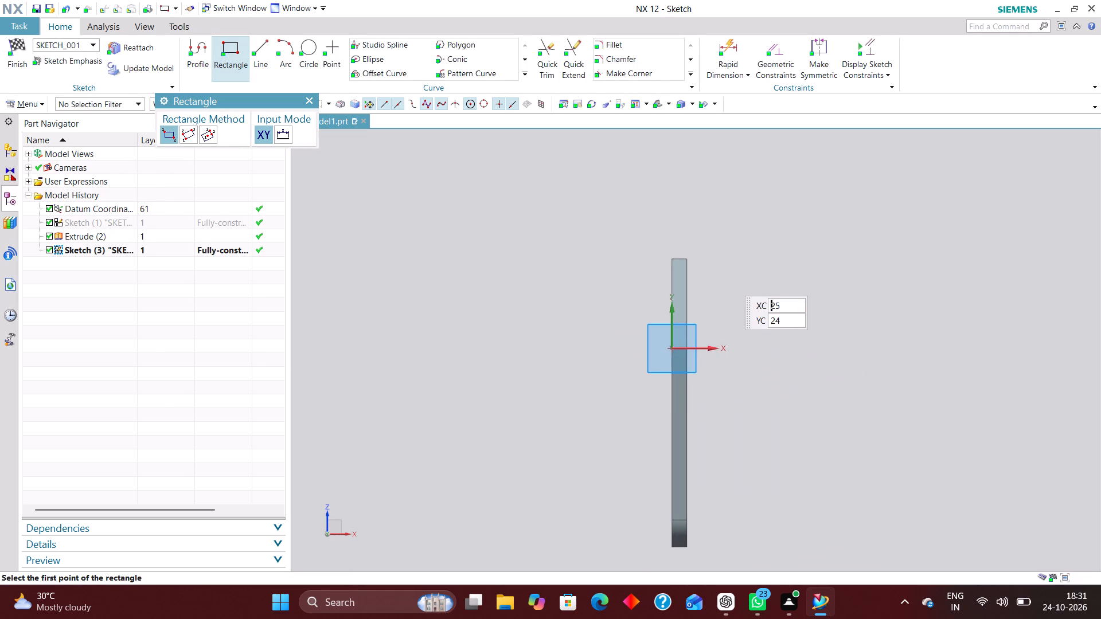
left_click(699, 263)
left_click(885, 450)
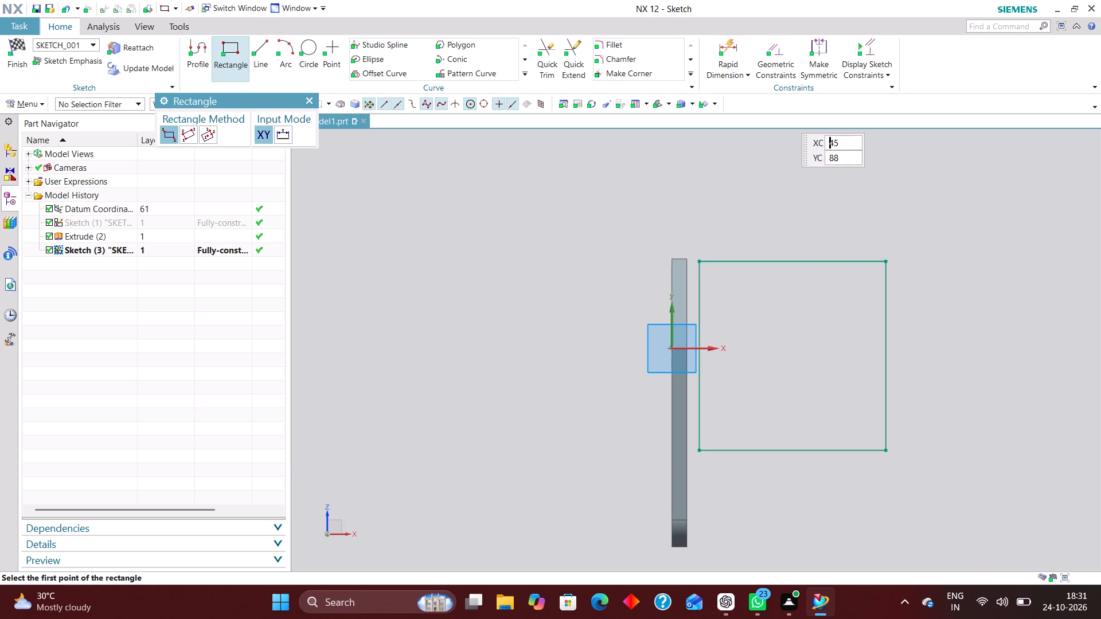
Dimension the rectangle's top edge 36 mm above the horizontal sketch axis, using the Inferred measurement method.
left_click(727, 46)
scroll(716, 344, "up", 2)
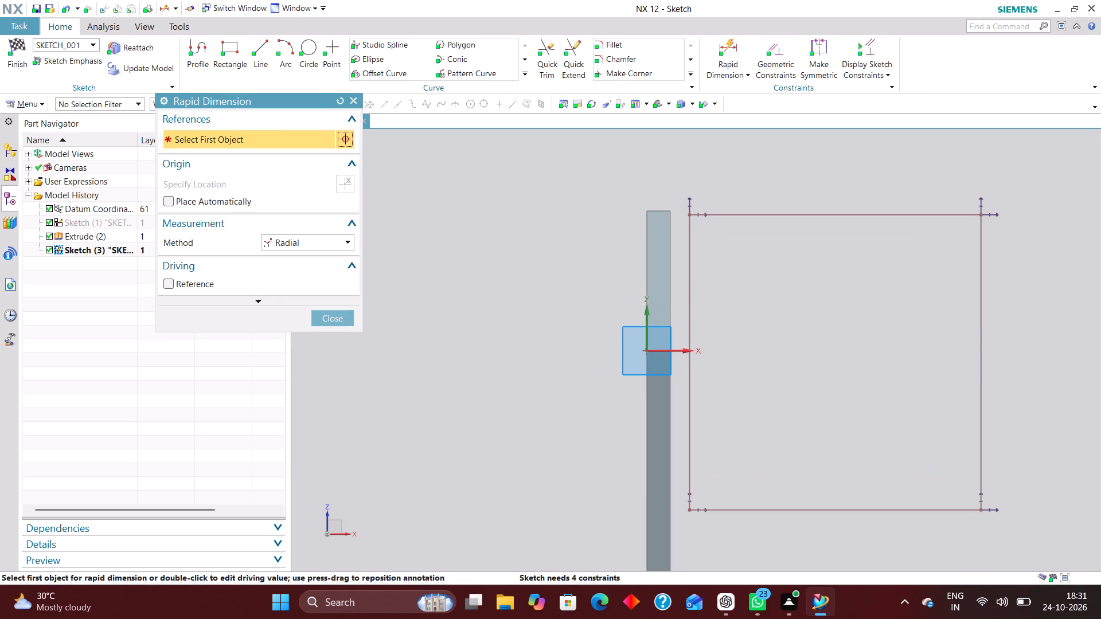
left_click(326, 240)
left_click(333, 257)
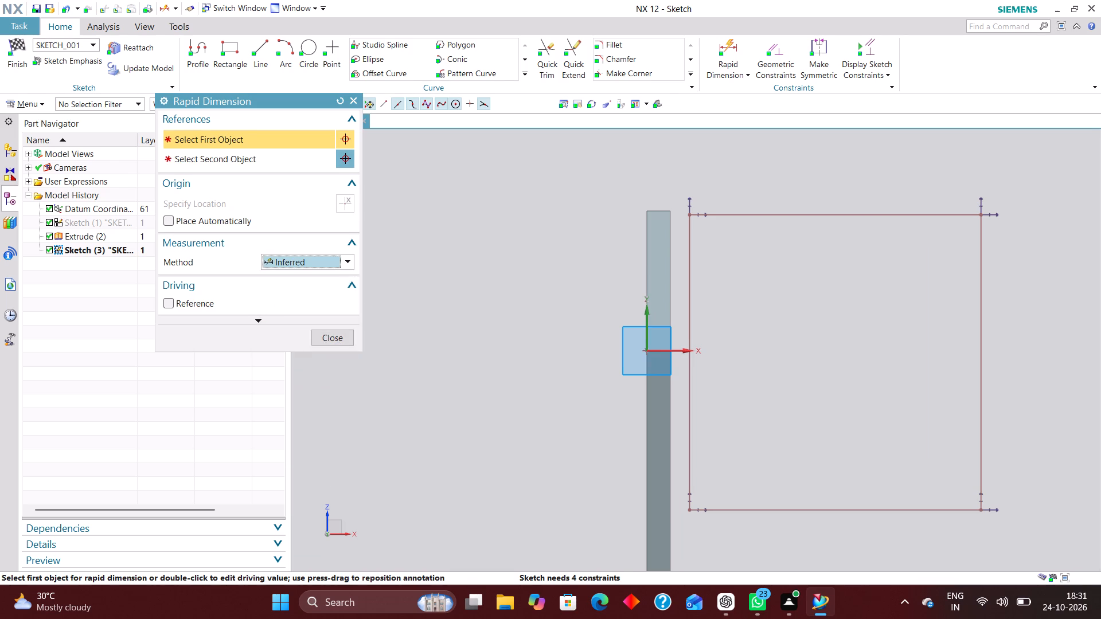
left_click(682, 349)
left_click(764, 214)
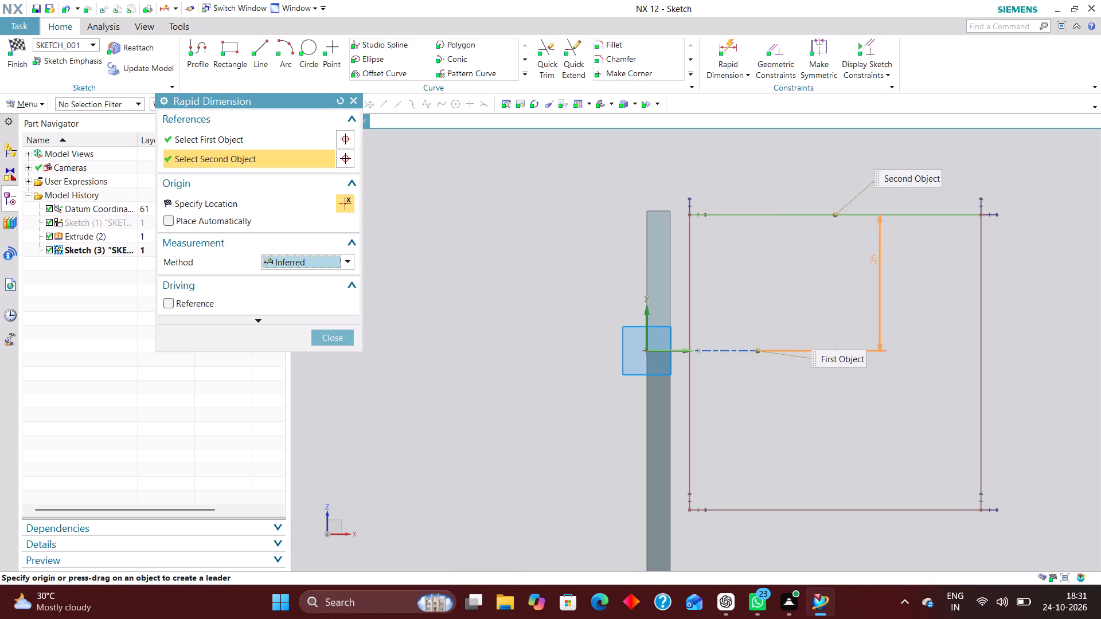
left_click(943, 267)
key("3")
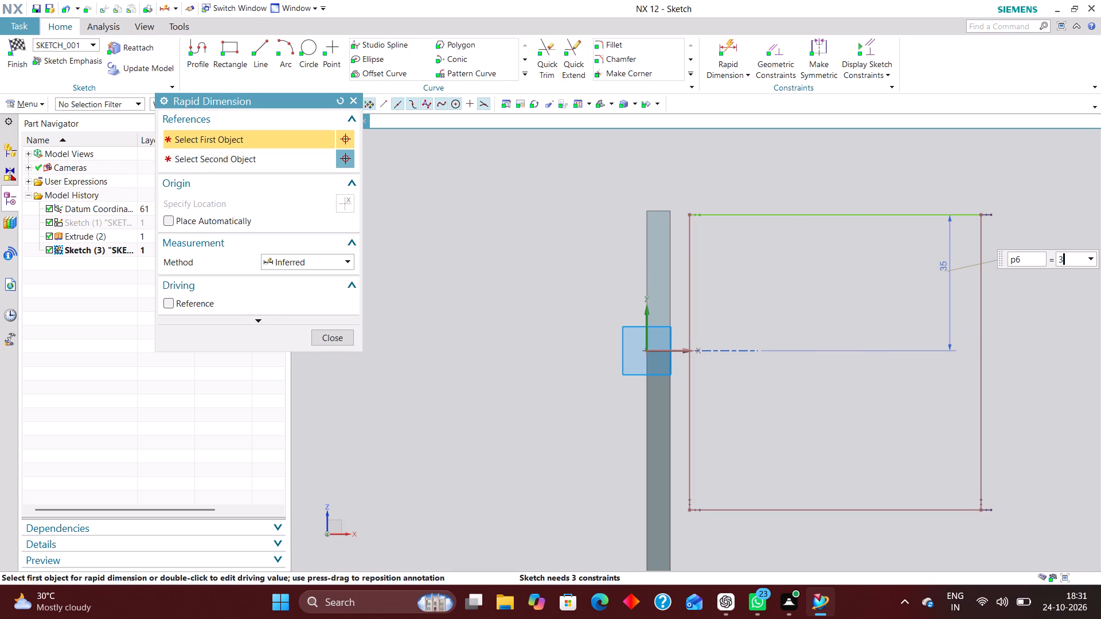
key("6")
key("Return")
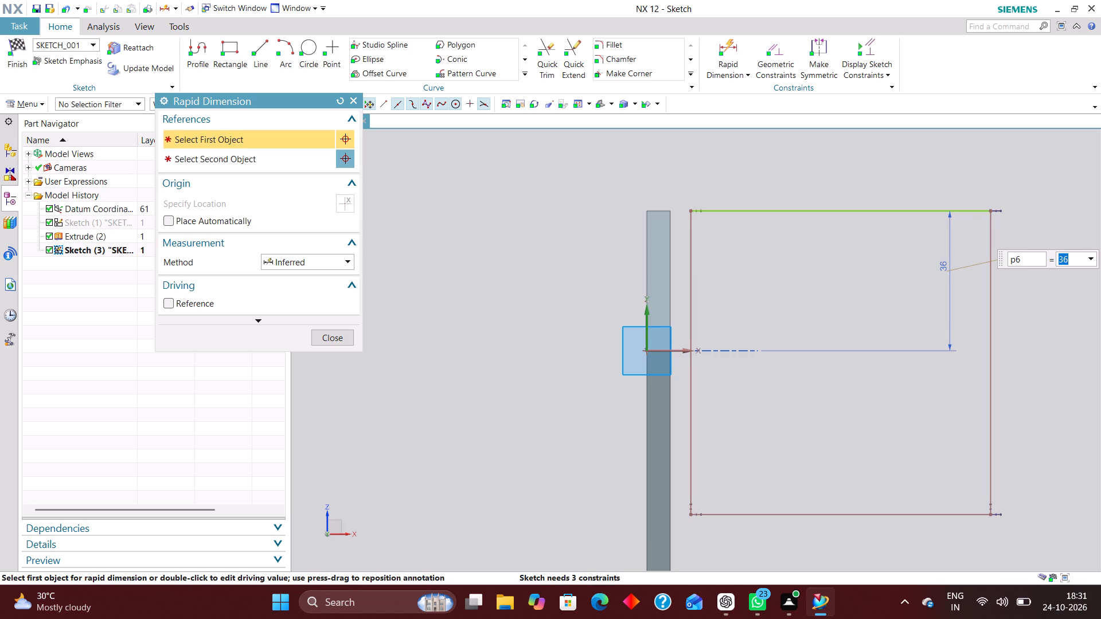
Dimension the rectangle's near vertical edge 6 mm from the vertical sketch axis so it meets the plate's face.
left_click(647, 323)
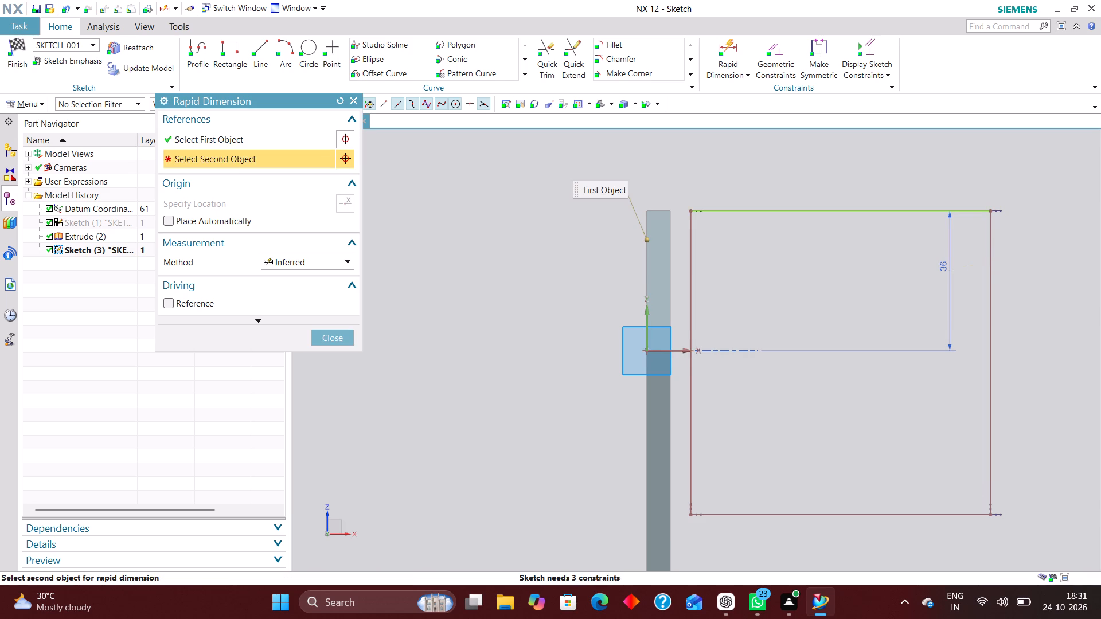
left_click(688, 301)
left_click(670, 169)
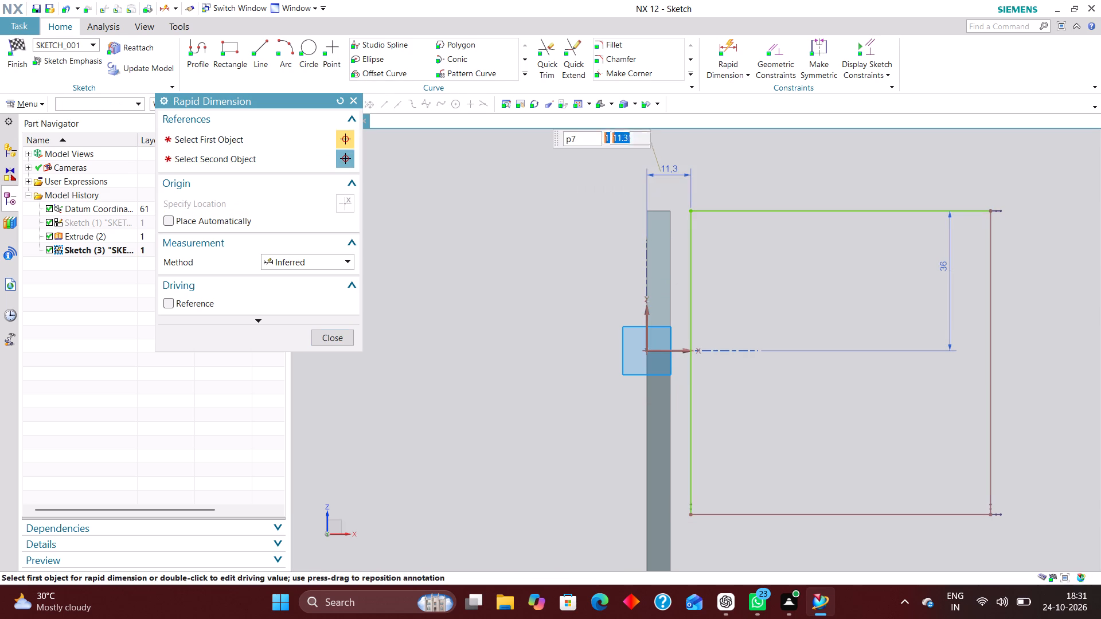
key("6")
key("Return")
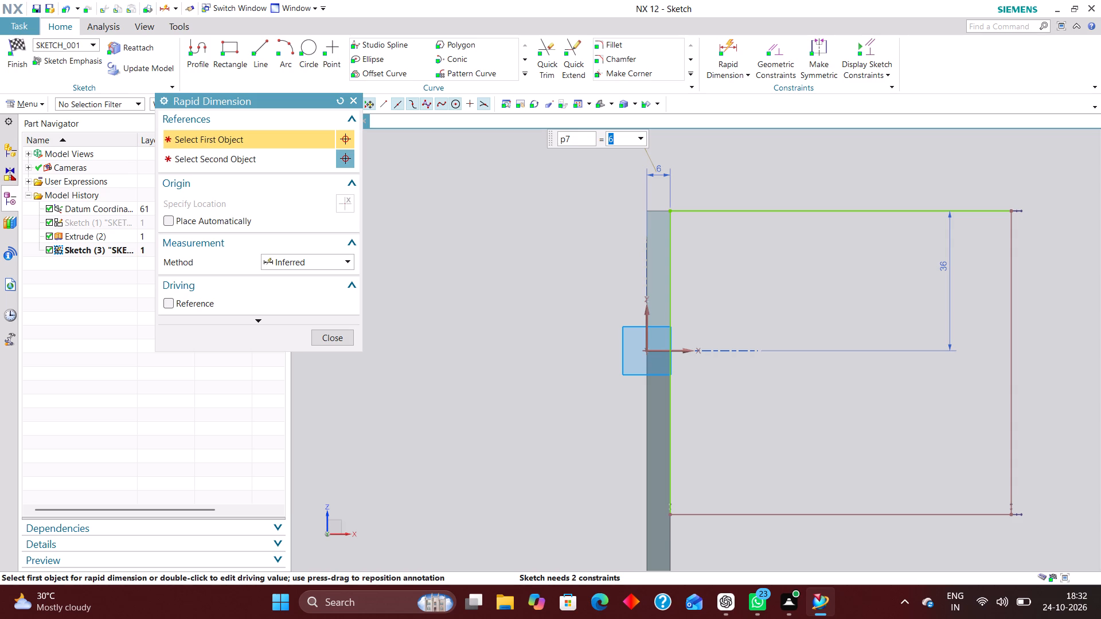
Dimension the rectangle's width to 100 mm.
scroll(624, 322, "down", 4)
left_click(733, 274)
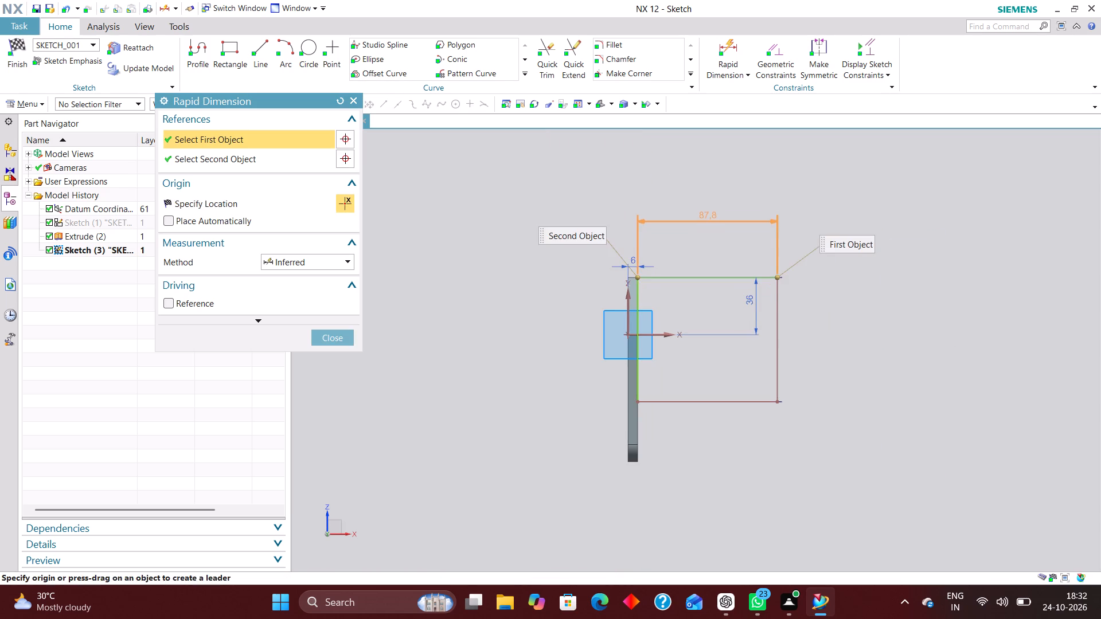
left_click(705, 211)
type("100")
key("Return")
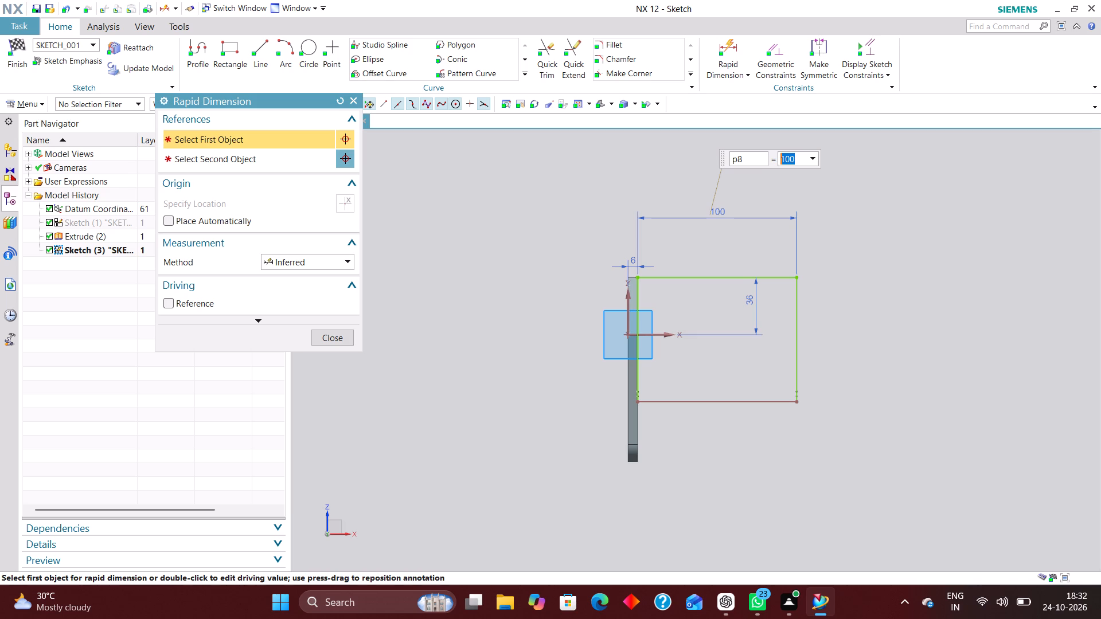
Dimension the rectangle's height to 82 mm and finish the sketch.
left_click(795, 367)
left_click(860, 334)
type("82")
key("Return")
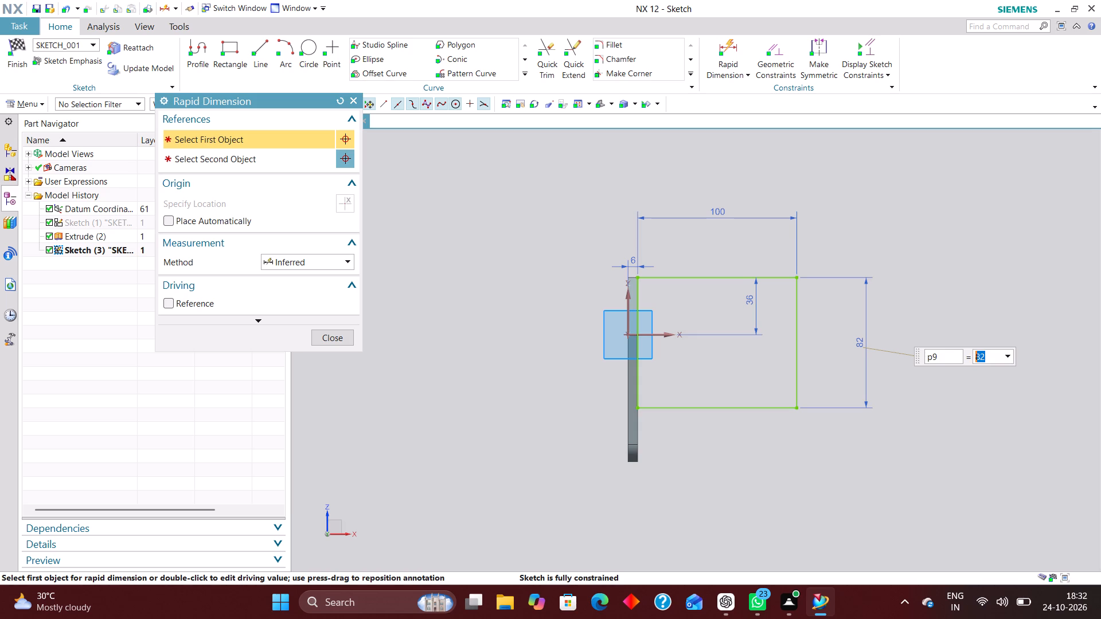
left_click(330, 339)
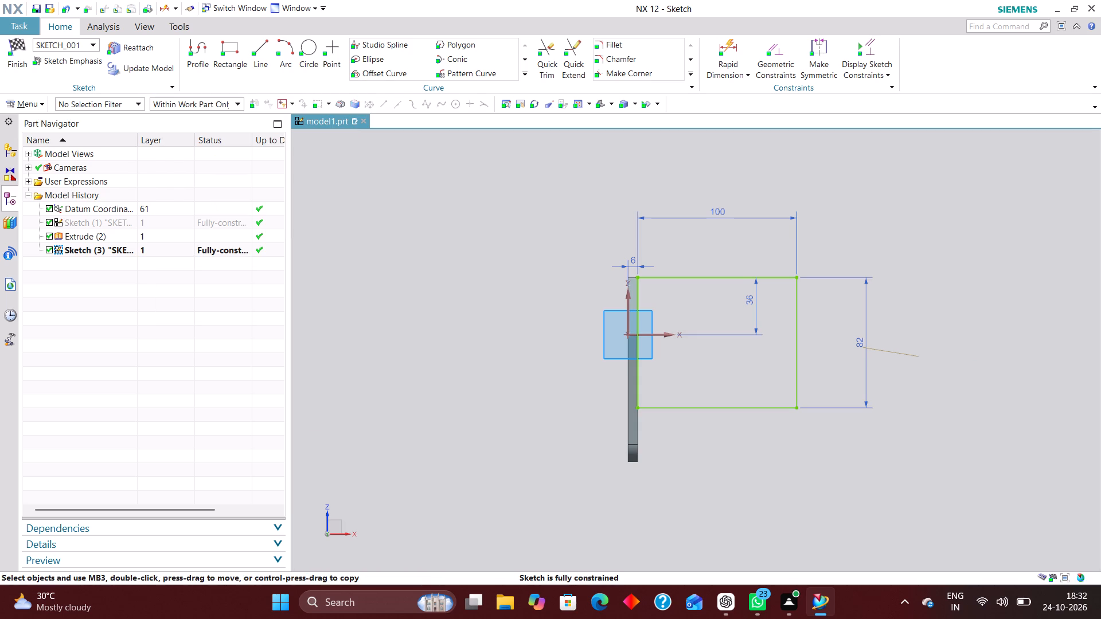
left_click(18, 44)
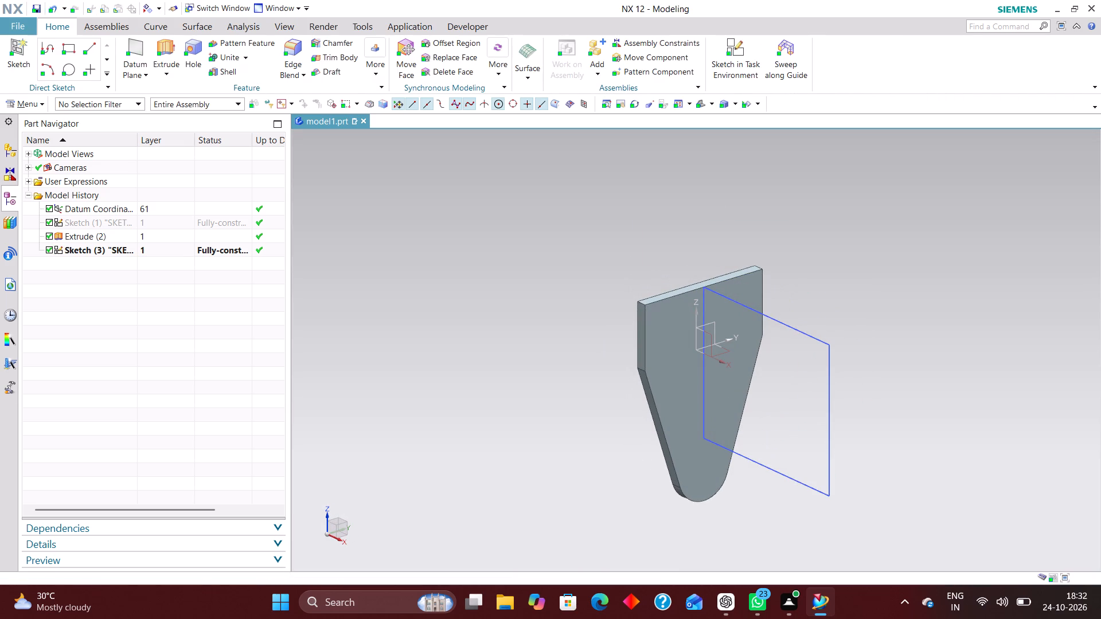
Extrude the 100 by 82 mm rectangle 6 mm as a separate body with no Boolean.
left_click(165, 49)
left_click(830, 343)
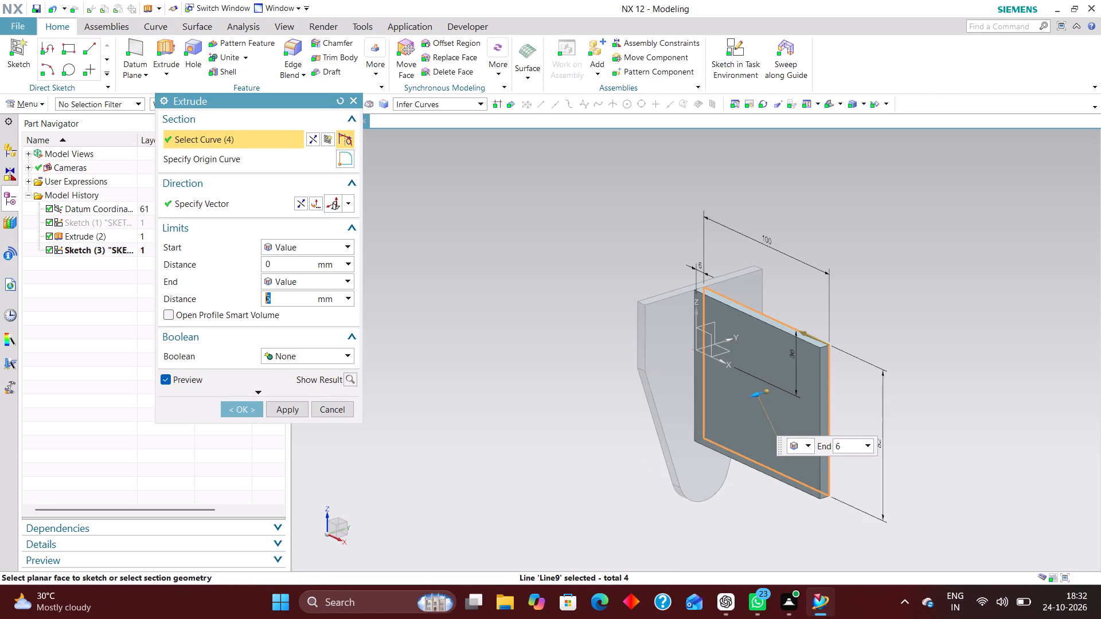
left_click(247, 408)
Unite the bodies, with the tapered plate as target and the perpendicular rectangular plate as tool.
scroll(719, 300, "up", 7)
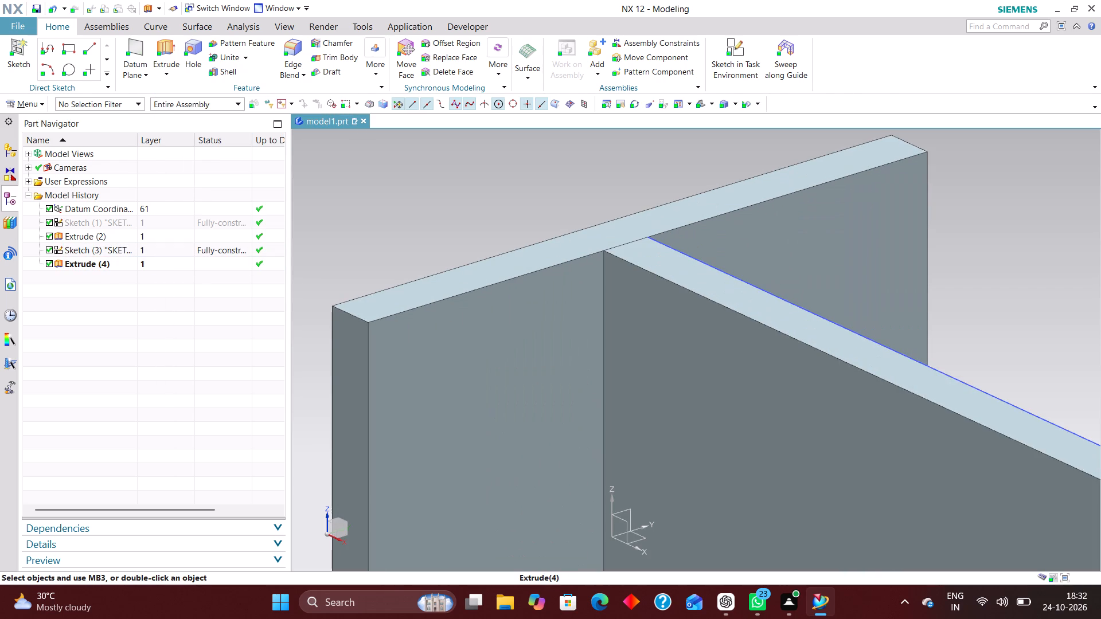
left_click(224, 59)
left_click(529, 338)
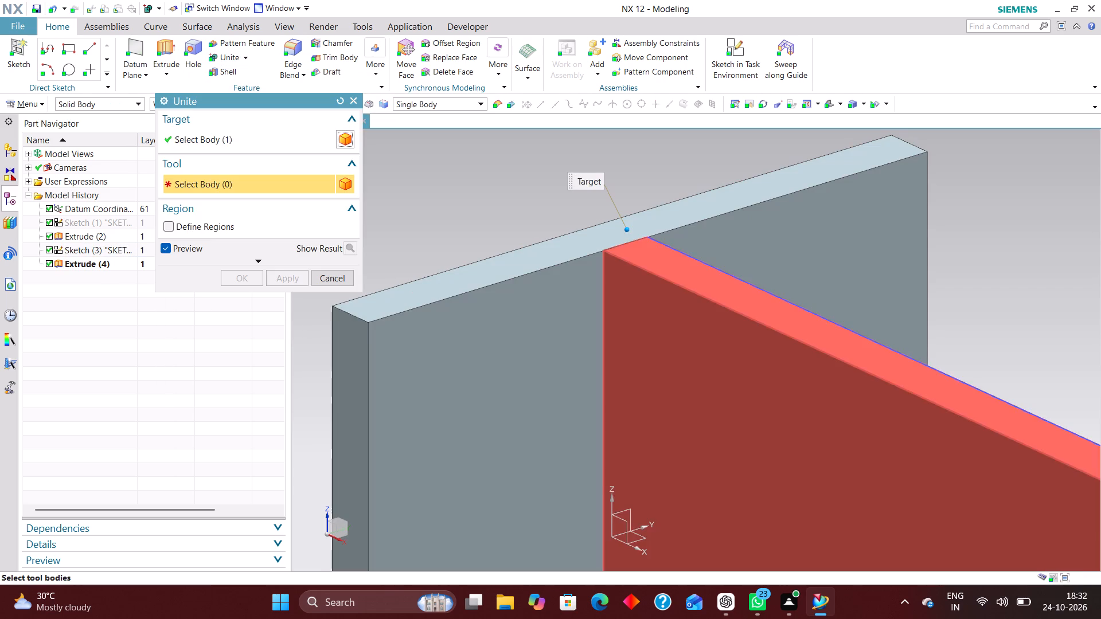
left_click(655, 336)
left_click(237, 277)
Sketch a circle about 37 mm in diameter on the horizontal XY datum plane, beside the rectangular plate's free end.
scroll(518, 217, "down", 3)
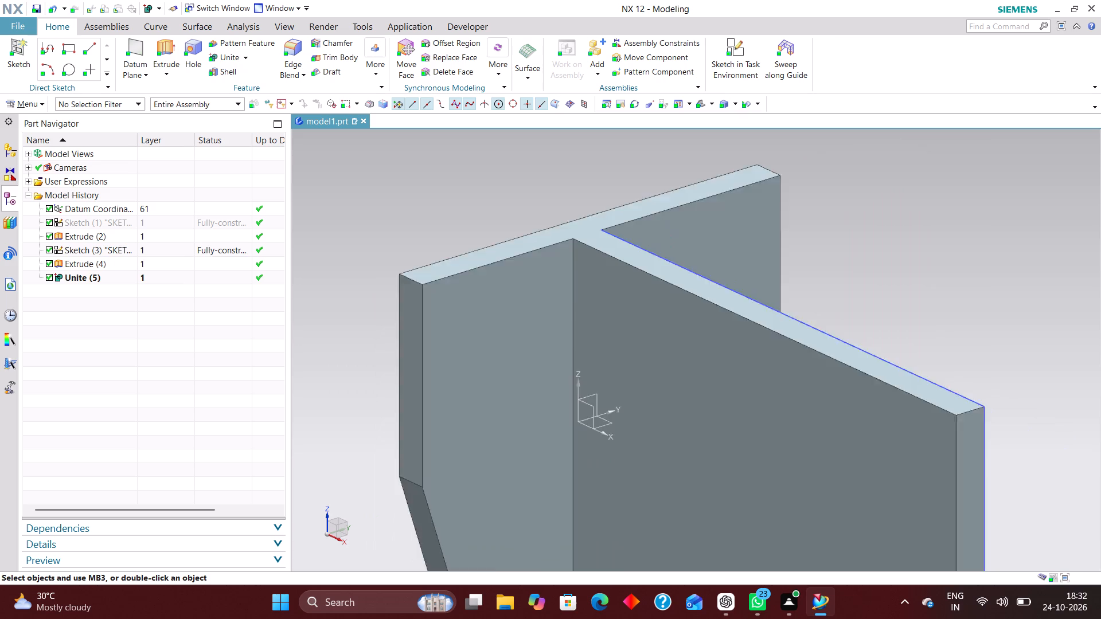
scroll(518, 217, "down", 3)
scroll(400, 315, "up", 1)
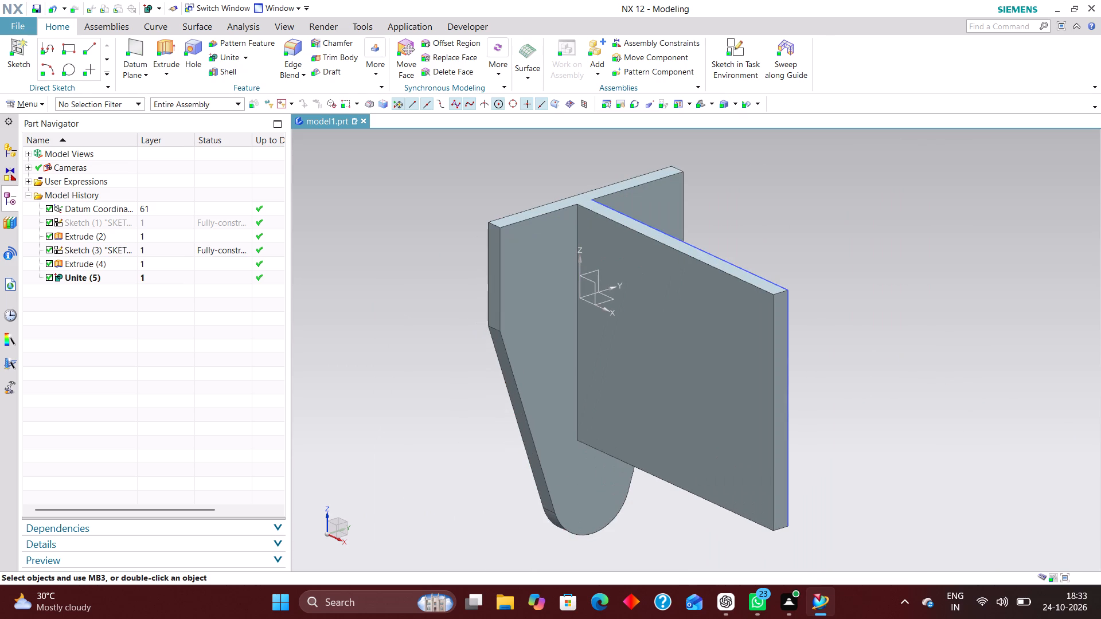
scroll(520, 291, "down", 1)
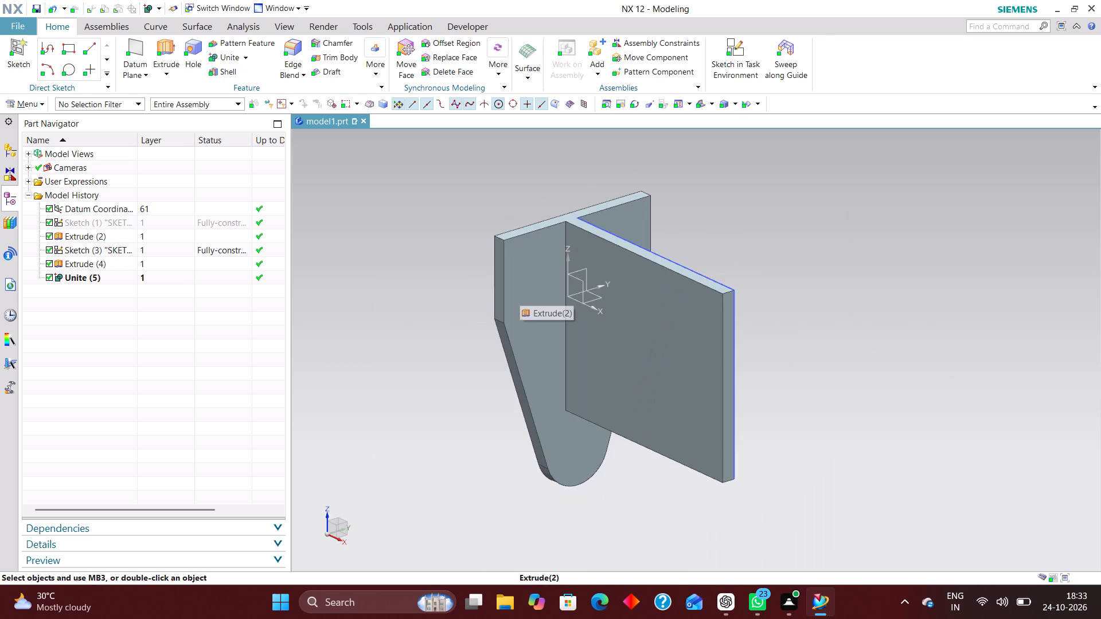
left_click(725, 49)
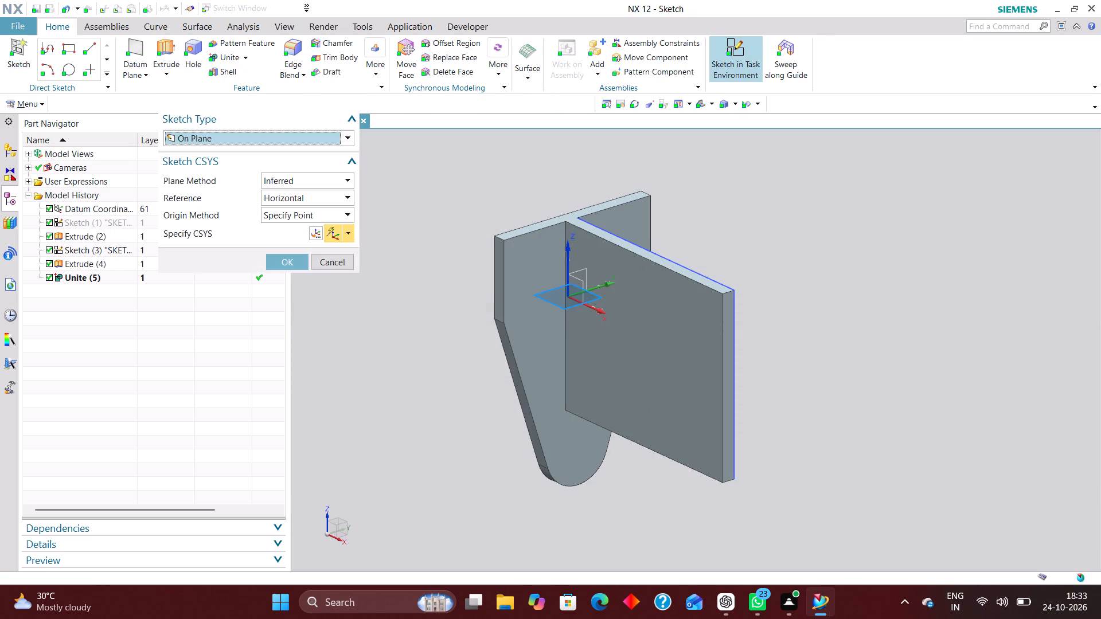
left_click(598, 299)
left_click(282, 261)
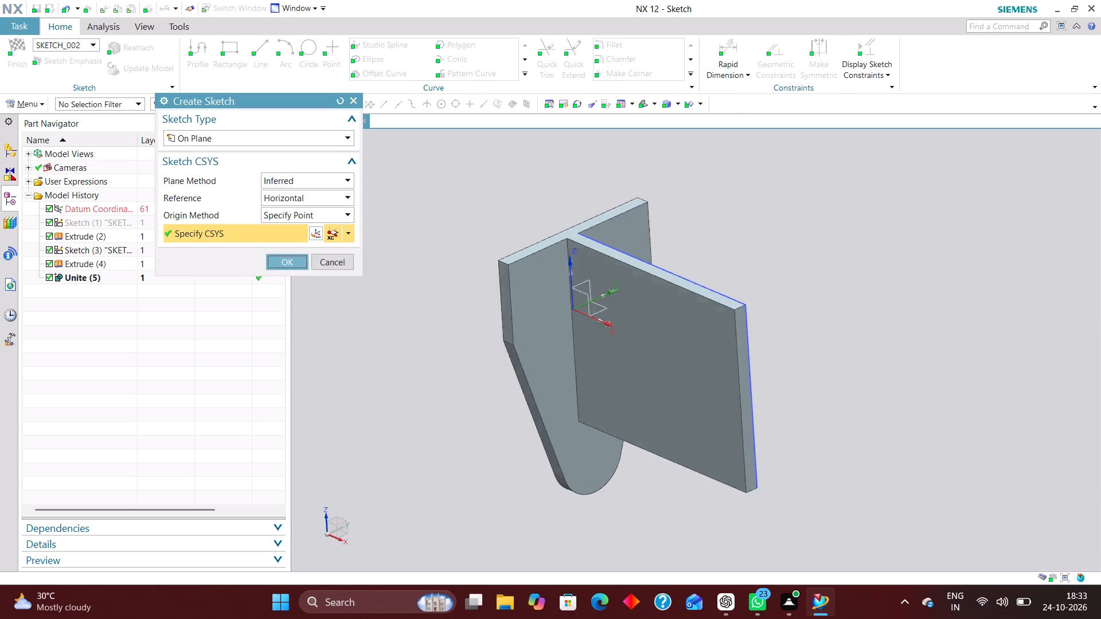
scroll(464, 361, "down", 3)
scroll(828, 368, "down", 3)
scroll(859, 366, "up", 4)
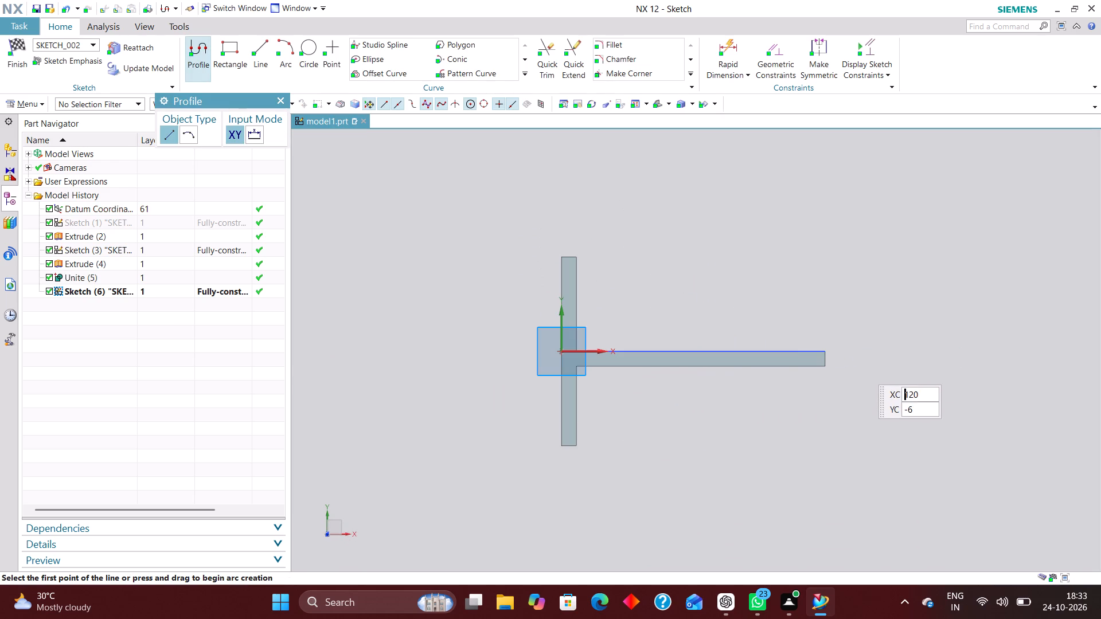
left_click(313, 44)
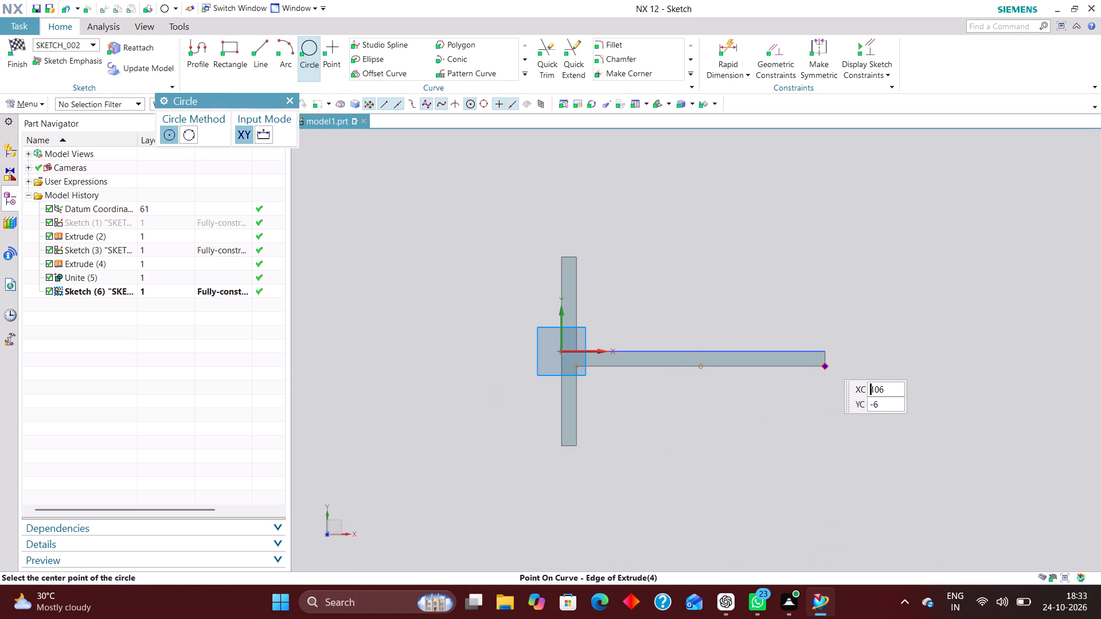
left_click(819, 270)
left_click(849, 305)
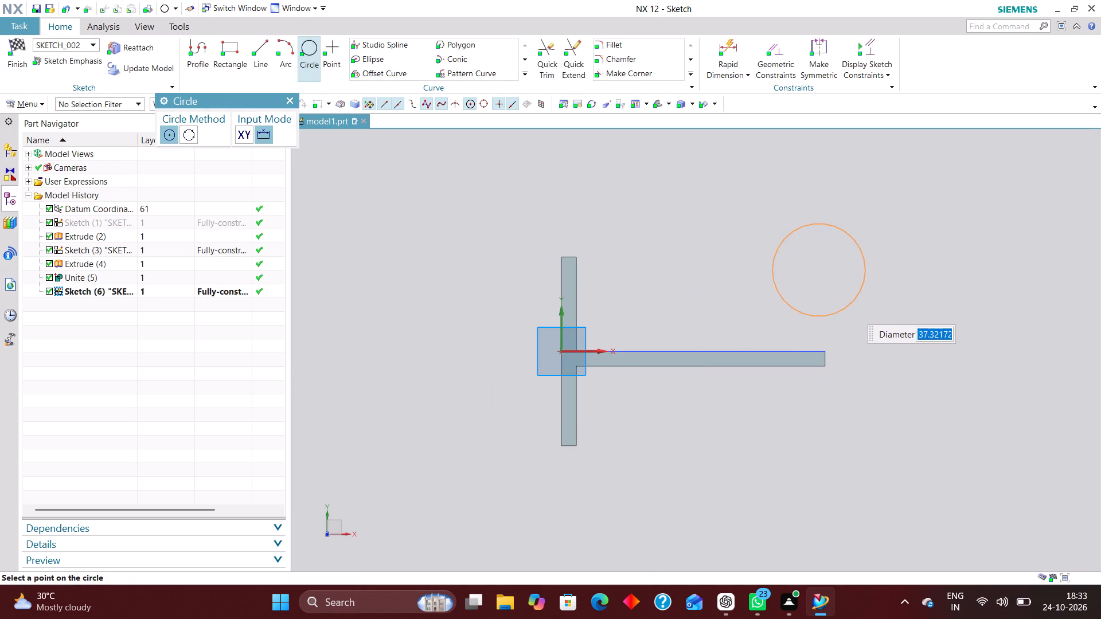
Constrain the circle's centre to lie on the sketch's X axis and finish the sketch.
left_click(774, 45)
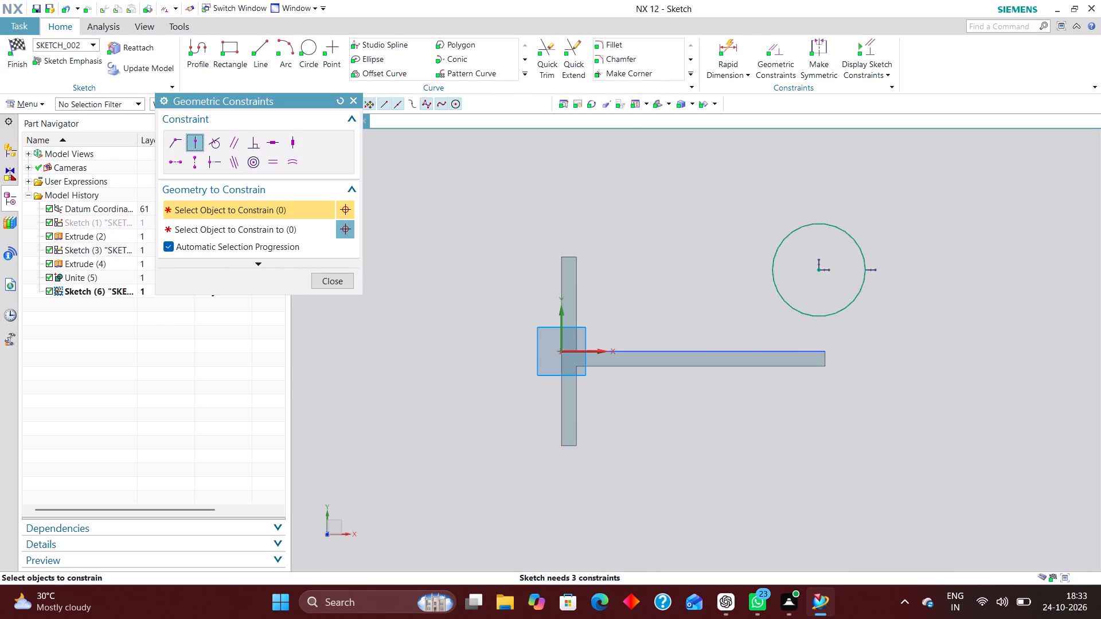
left_click(814, 267)
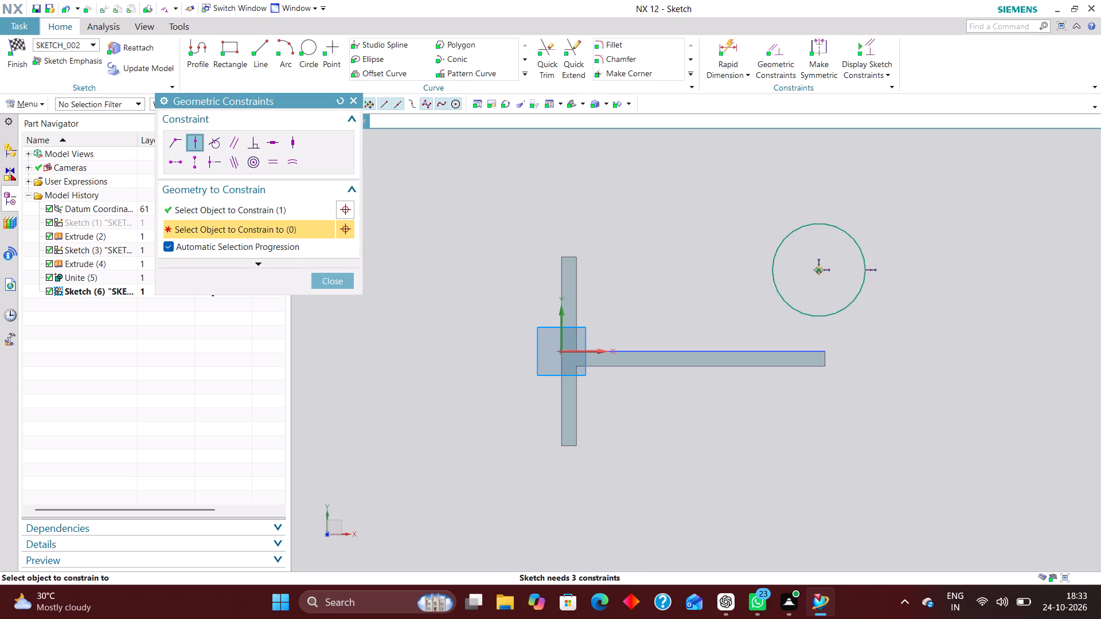
left_click(599, 352)
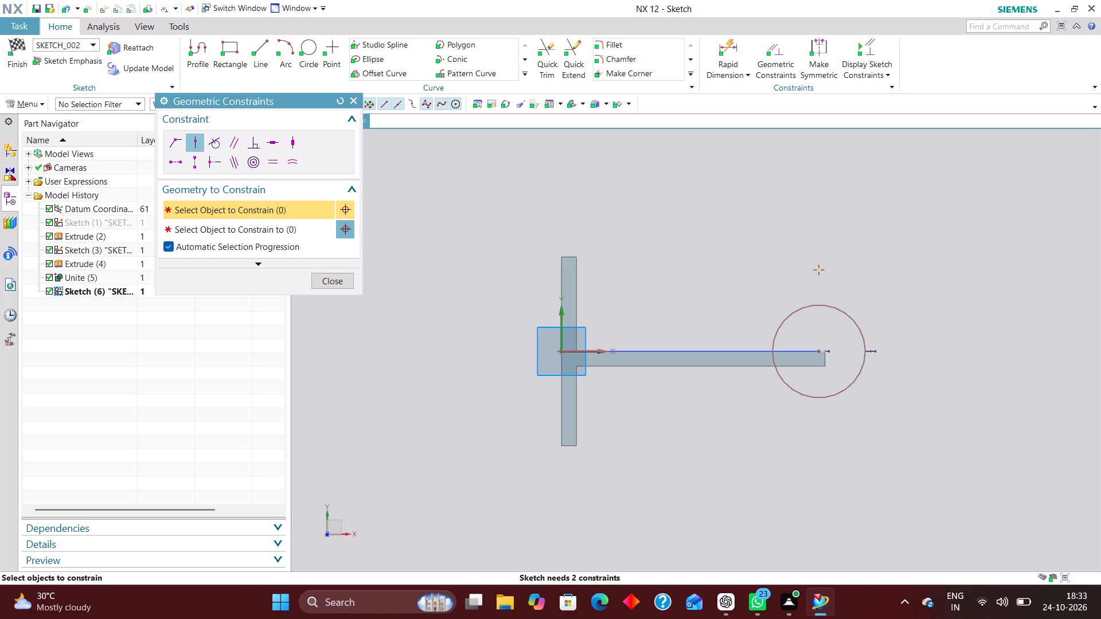
left_click(342, 280)
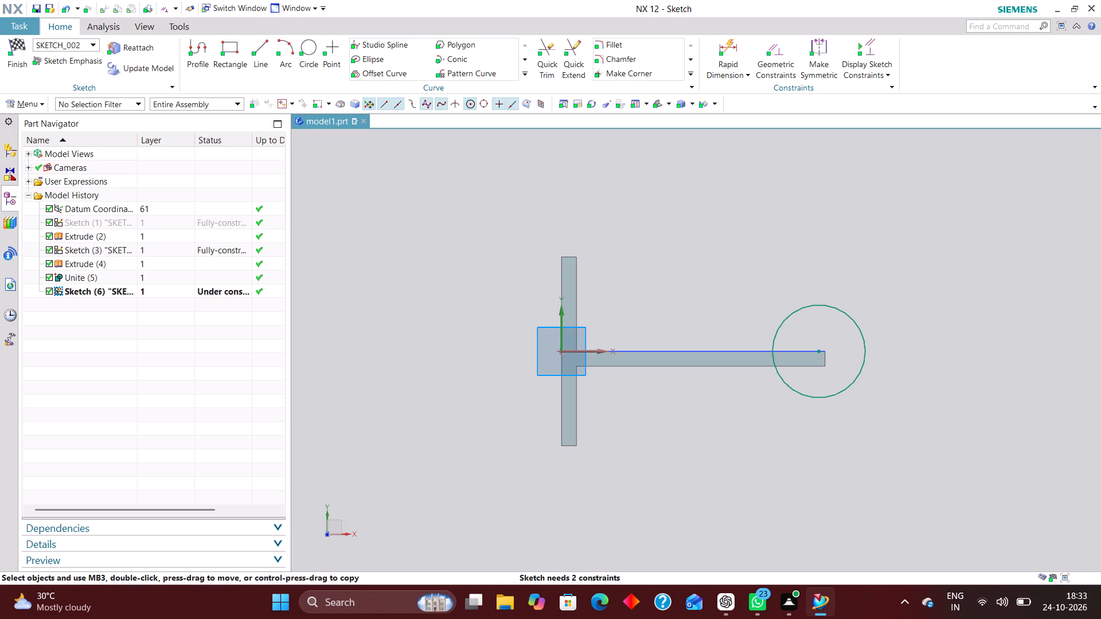
left_click(11, 38)
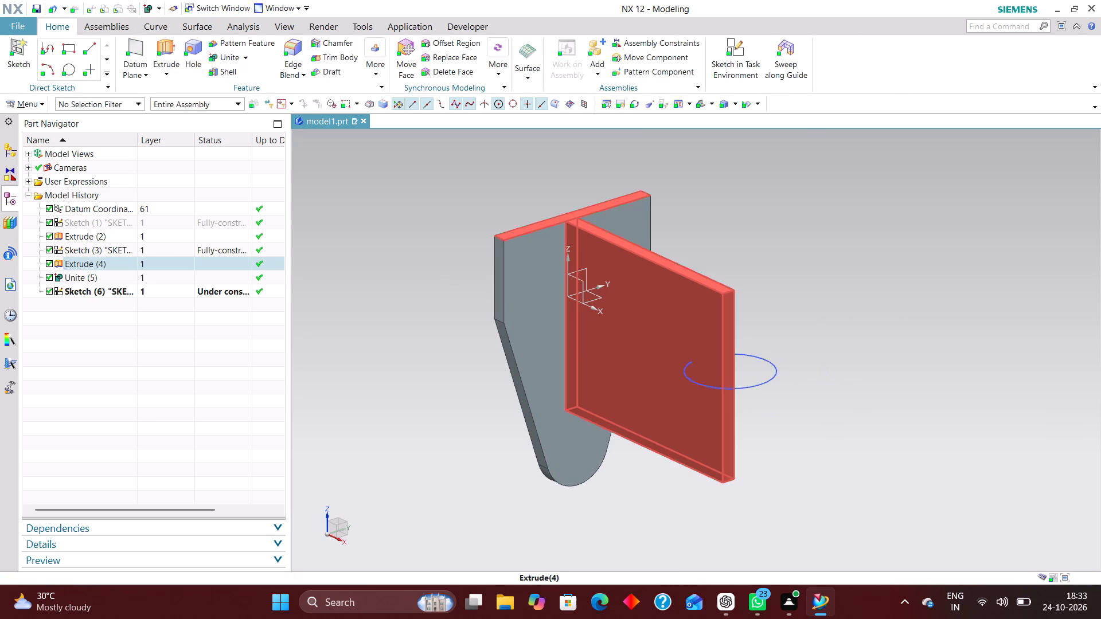
Measure and keep the distance from the tapered plate's vertical side face to the facing side of the rectangular plate.
middle_click_drag(800, 211, 783, 218)
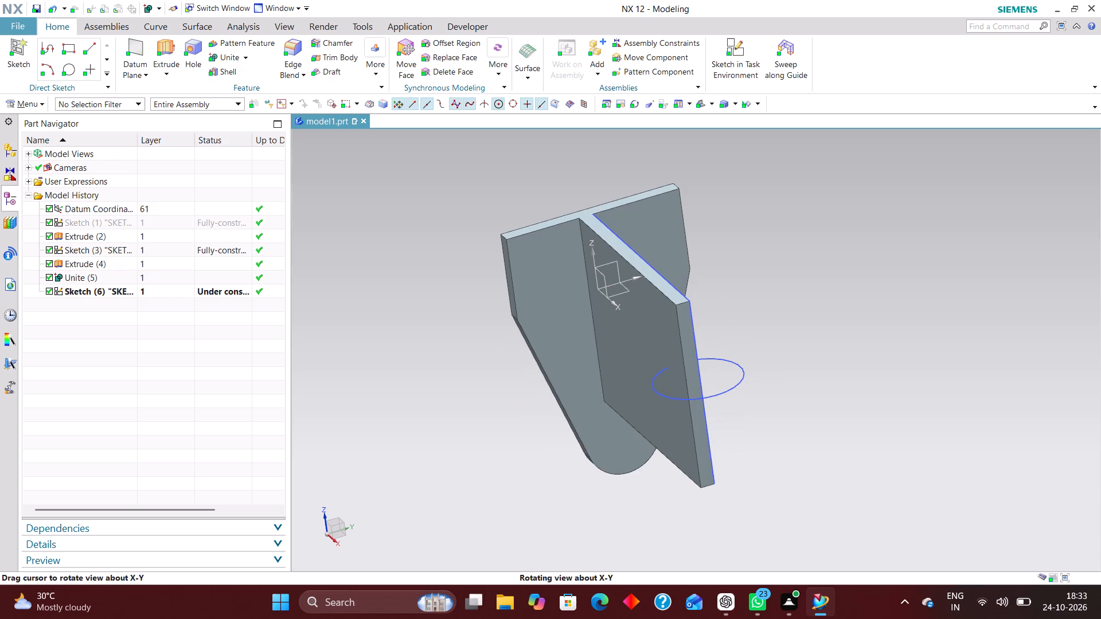
middle_click_drag(783, 218, 792, 216)
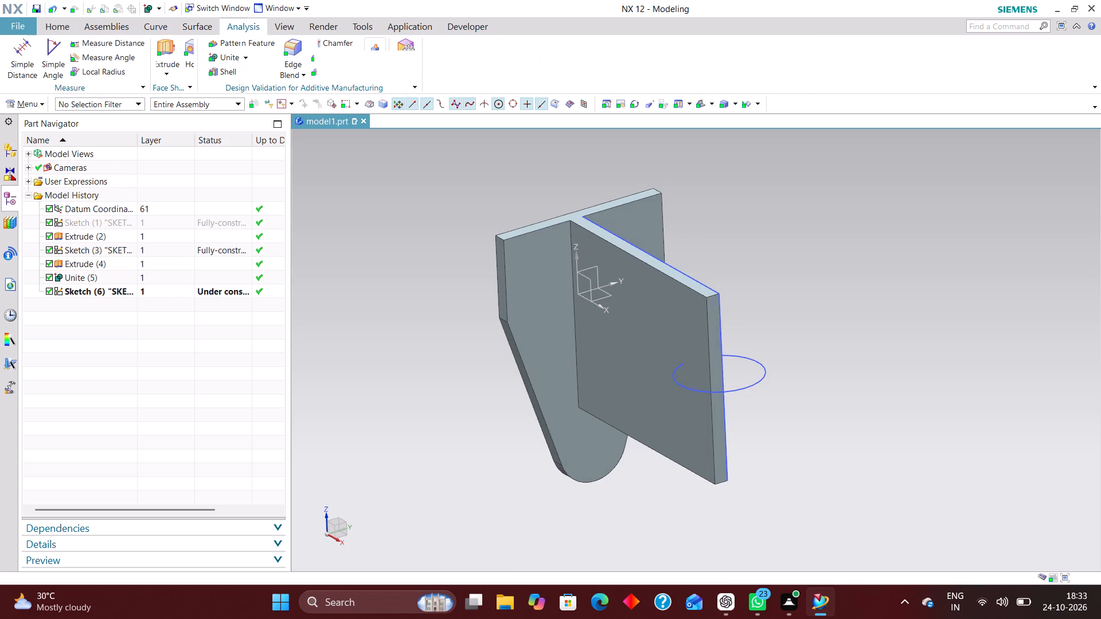
left_click(248, 29)
left_click(13, 50)
scroll(466, 258, "up", 5)
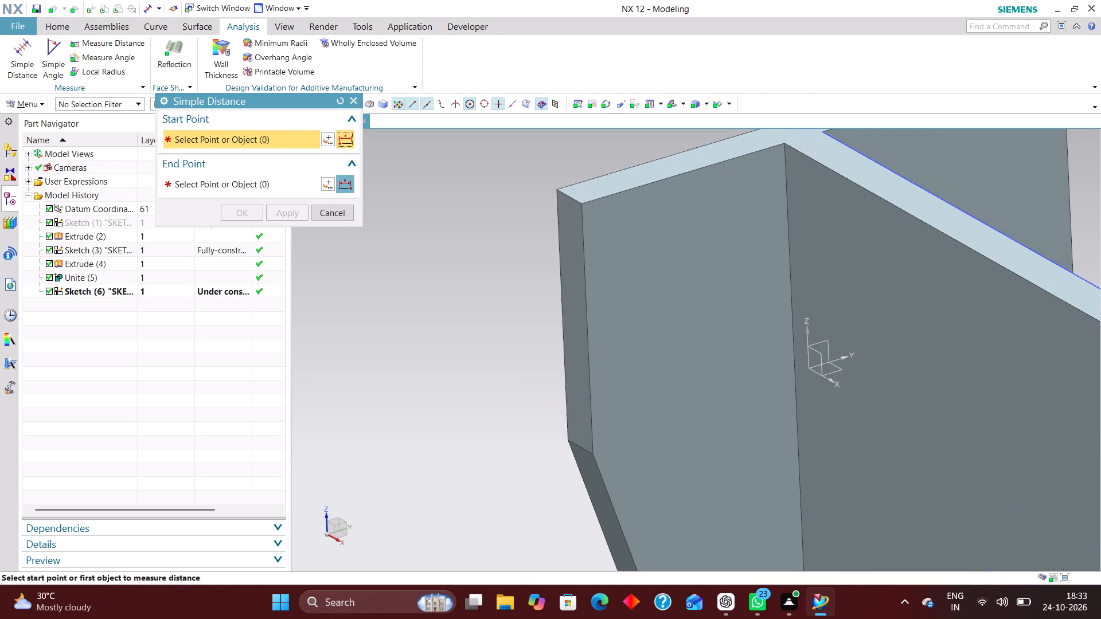
left_click(568, 273)
left_click(836, 269)
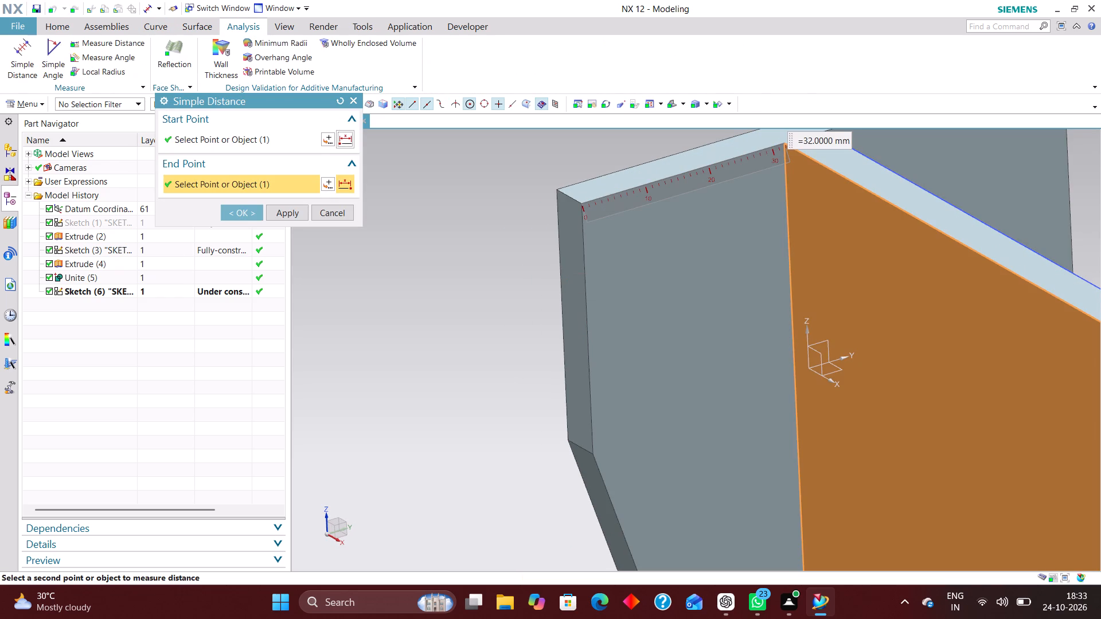
scroll(239, 254, "down", 2)
left_click(249, 210)
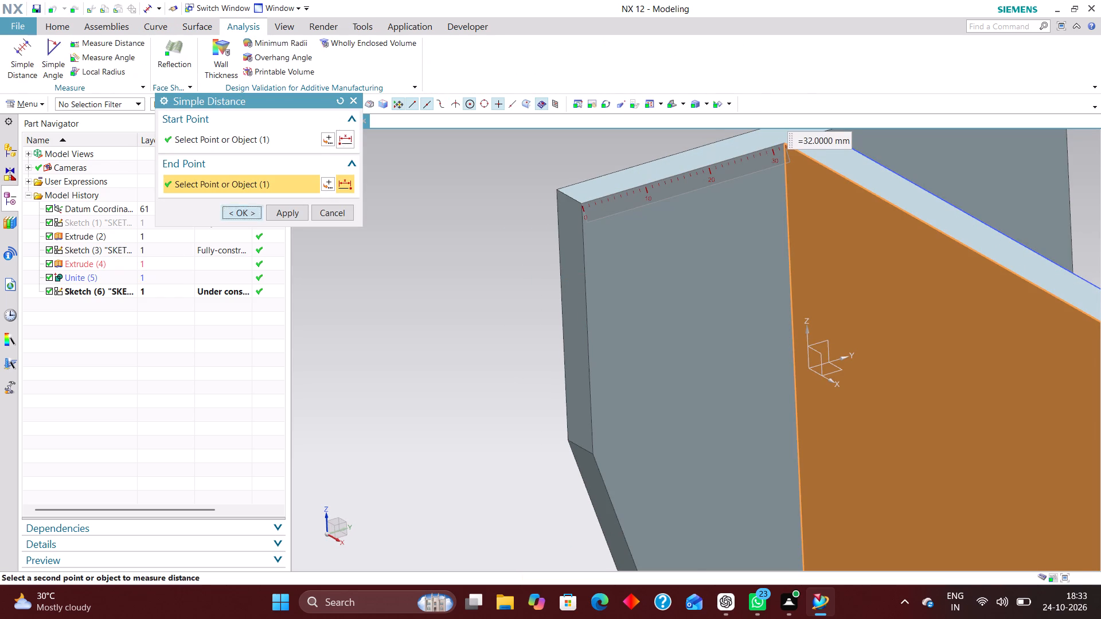
Measure the distance from the rectangular plate's other large face to the tapered plate's opposite vertical side face.
scroll(424, 267, "down", 4)
middle_click_drag(667, 292, 620, 311)
scroll(620, 311, "up", 1)
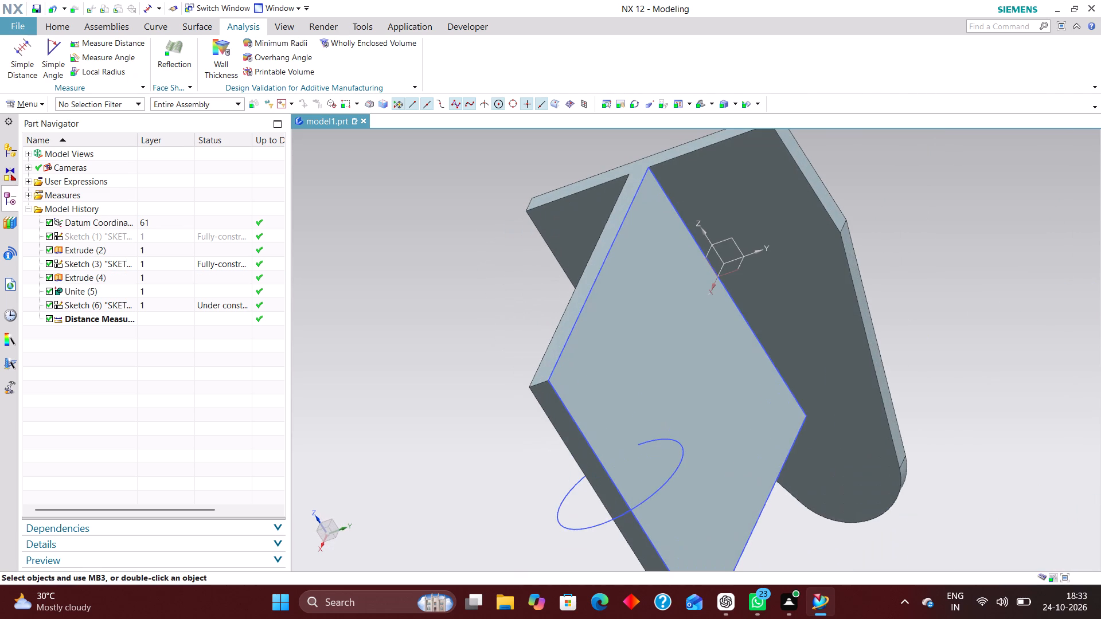
left_click(28, 47)
left_click(658, 302)
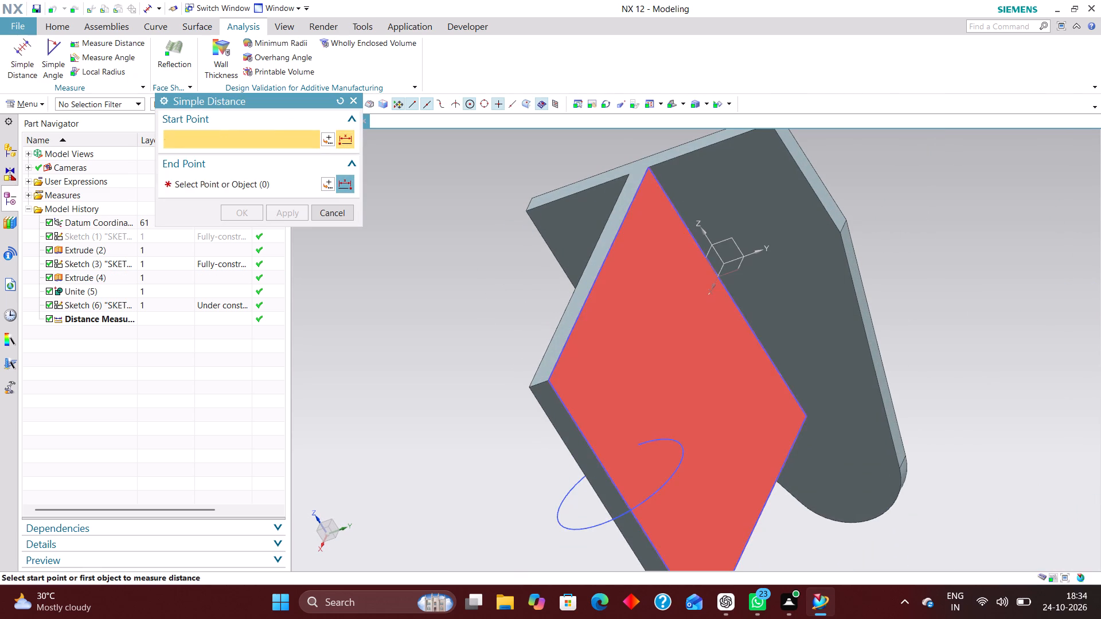
left_click(811, 175)
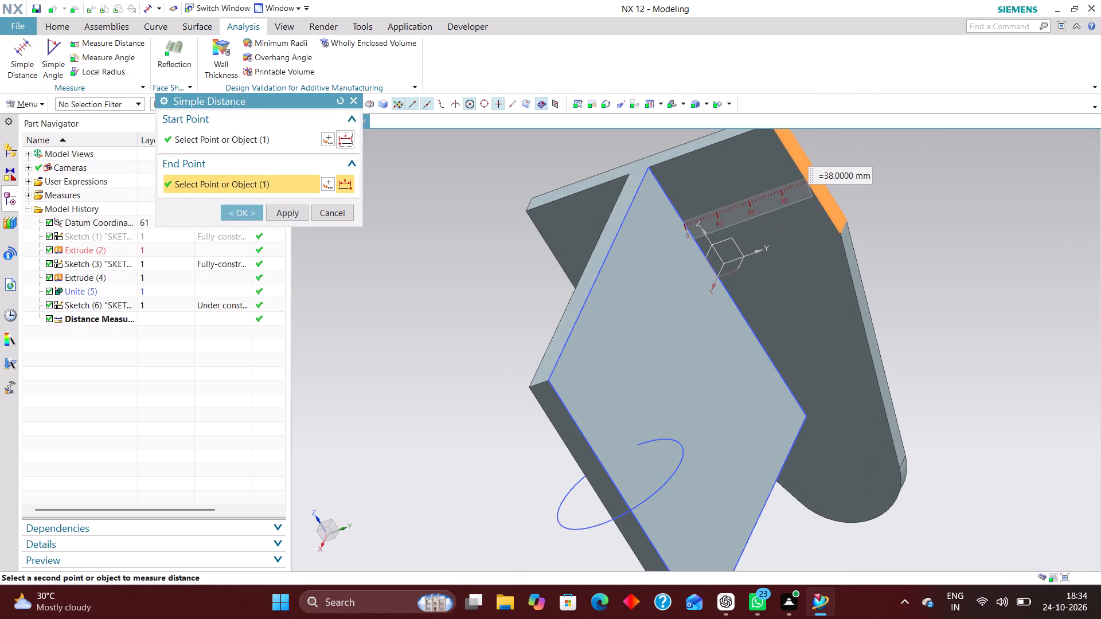
left_click(338, 213)
Edit the rectangular plate's extrusion to Symmetric Value with a distance of 3 mm.
middle_click_drag(488, 267, 513, 250)
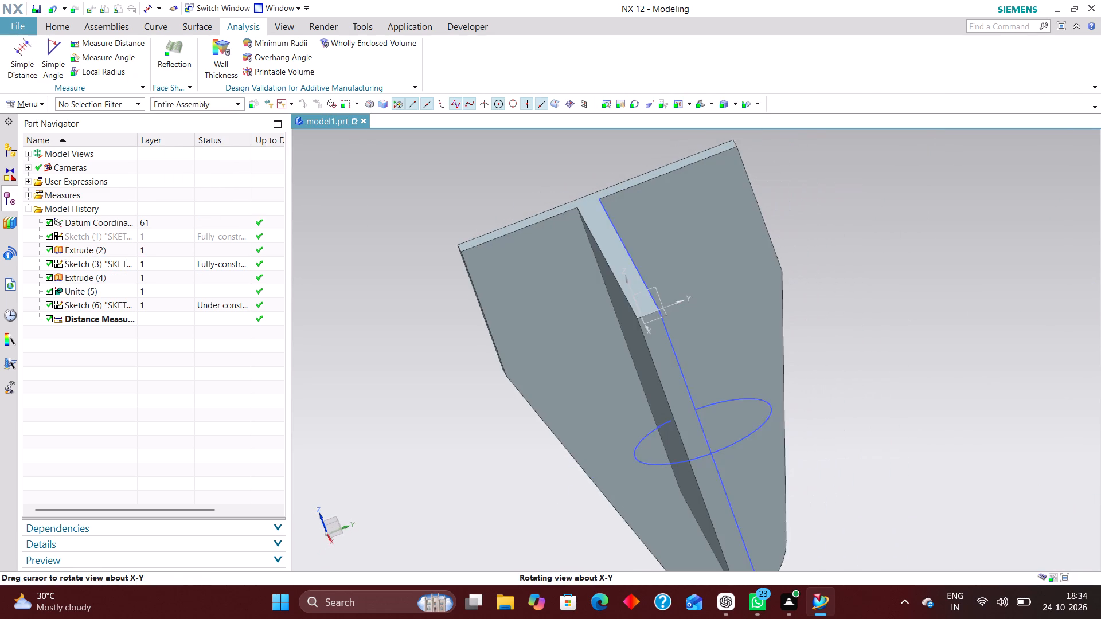
middle_click_drag(513, 250, 513, 250)
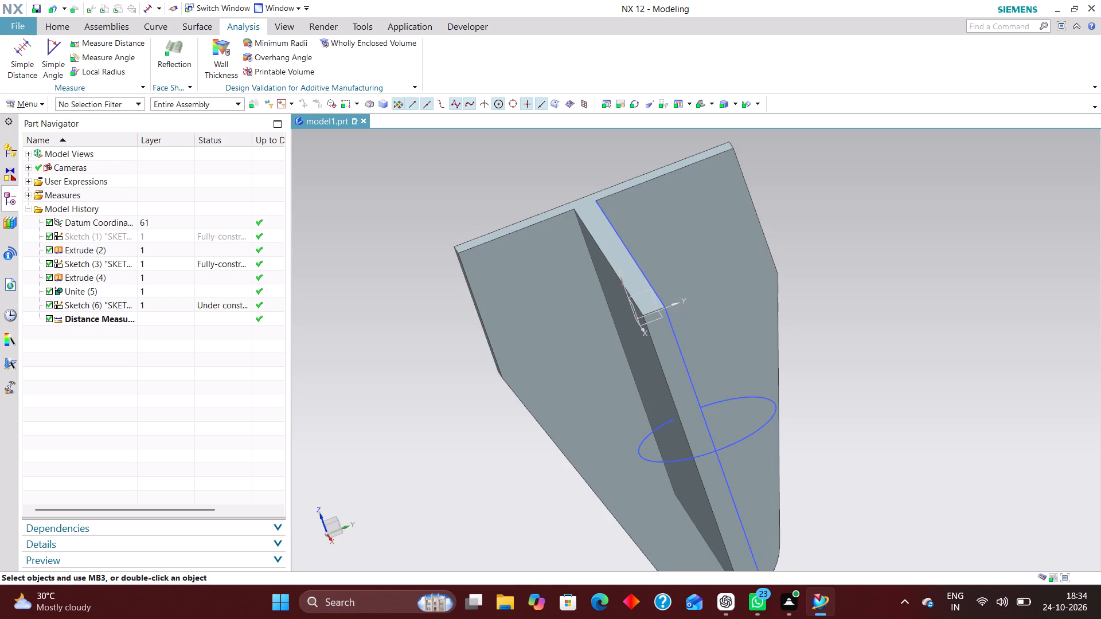
left_click(107, 277)
right_click(107, 277)
left_click(171, 299)
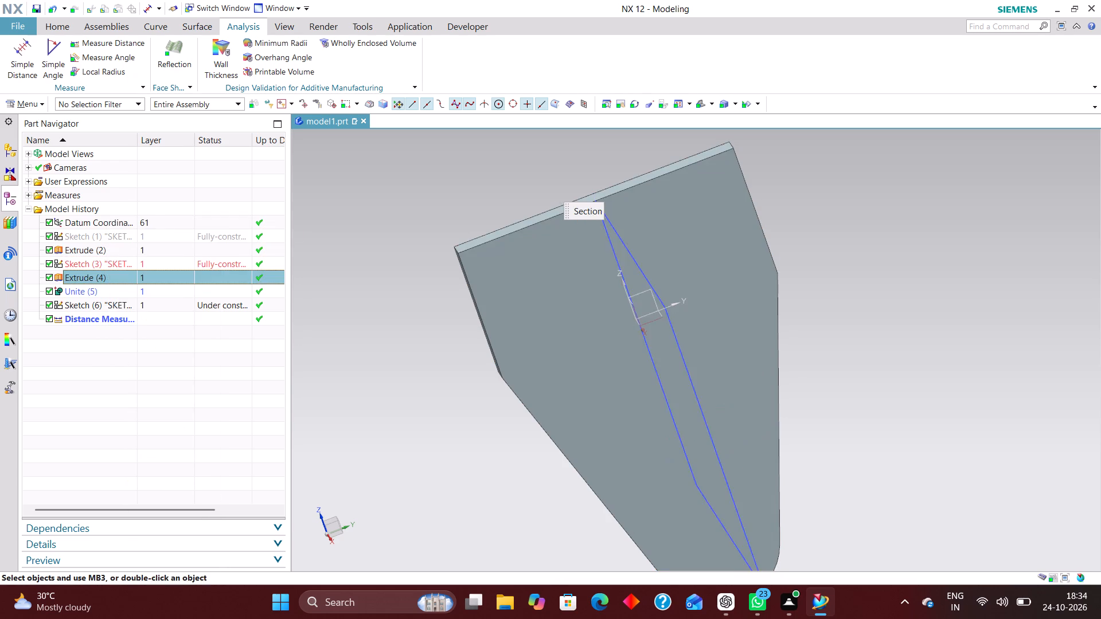
left_click(319, 248)
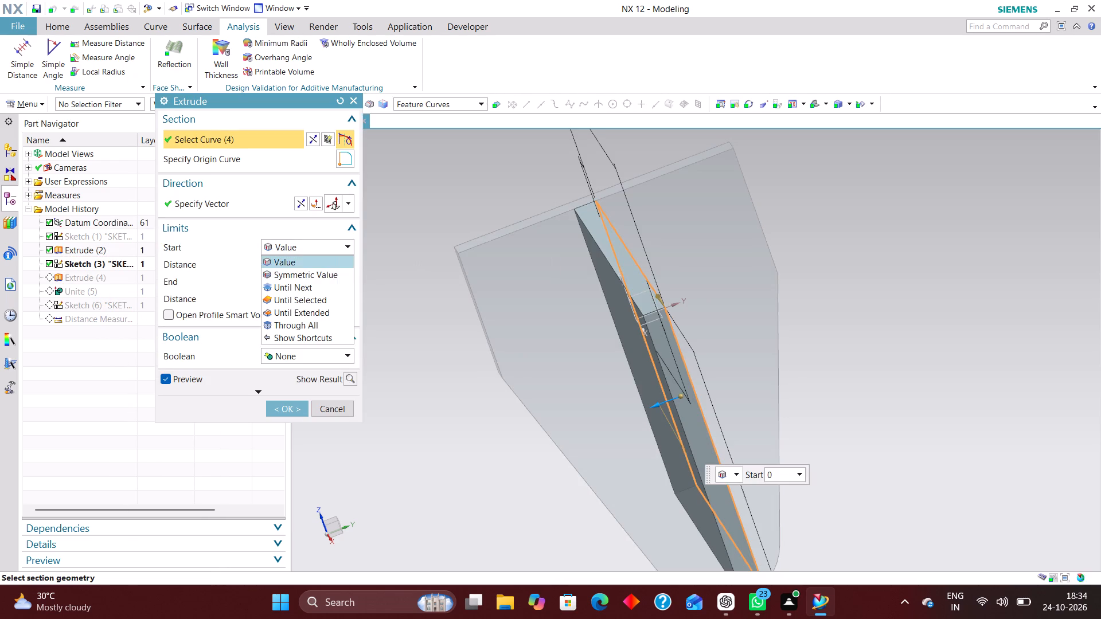
left_click(321, 272)
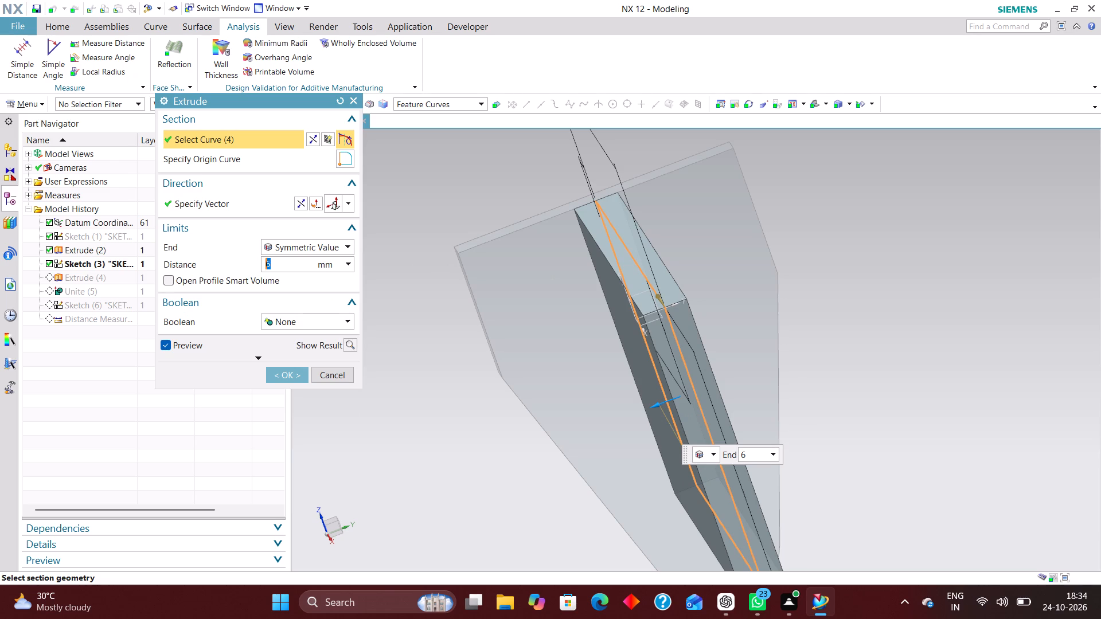
key("3")
key("Return")
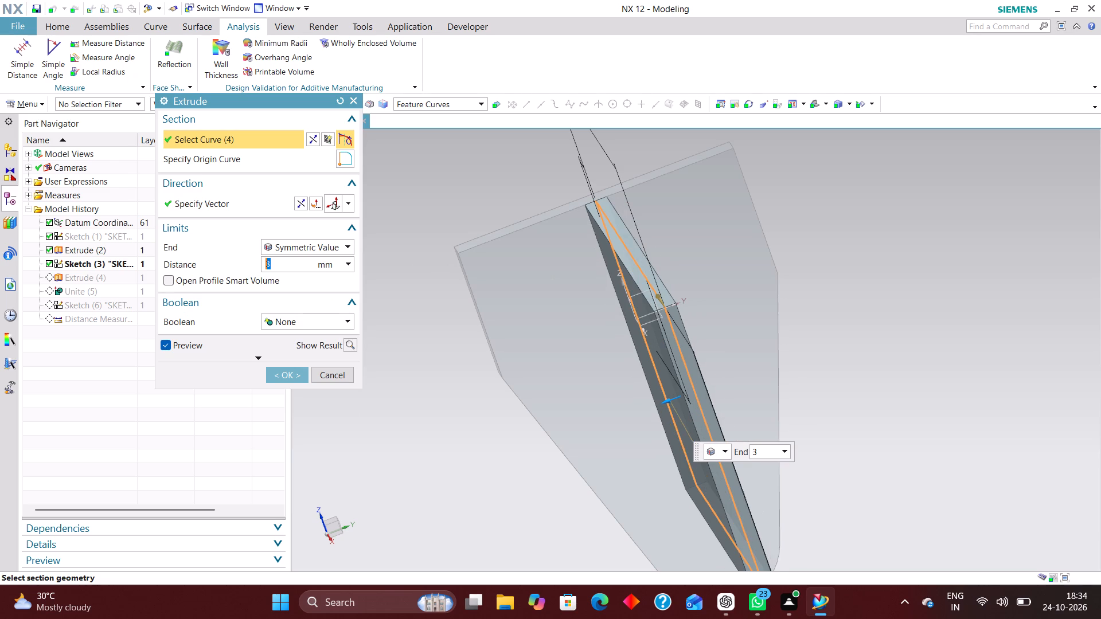
left_click(294, 372)
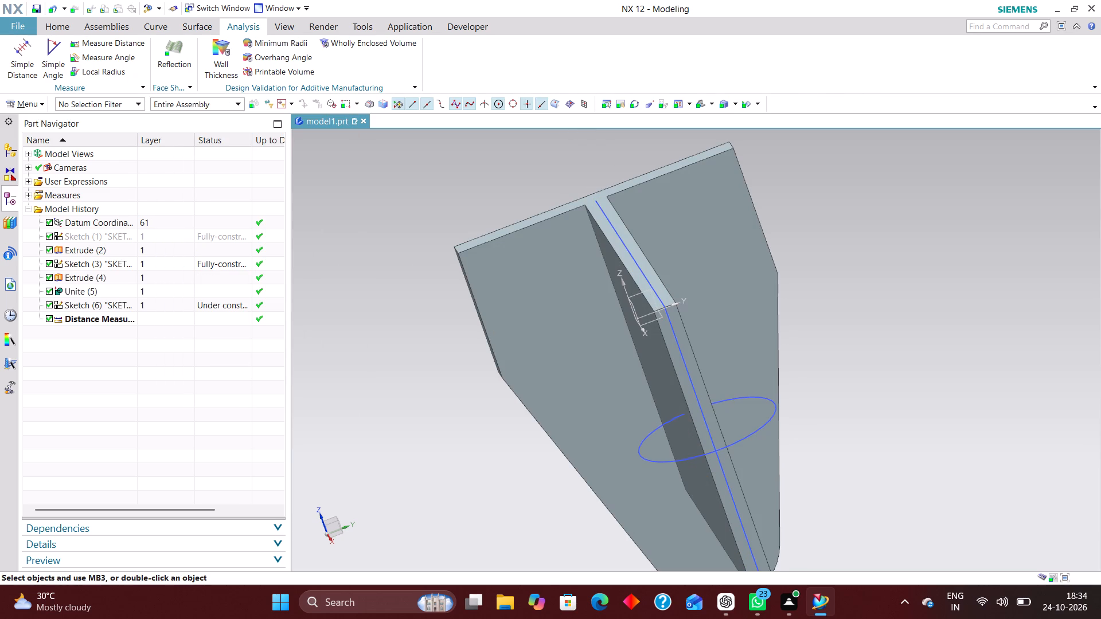
Check the saved distance measurement between the tapered plate's side face and the rectangular plate.
scroll(807, 331, "down", 3)
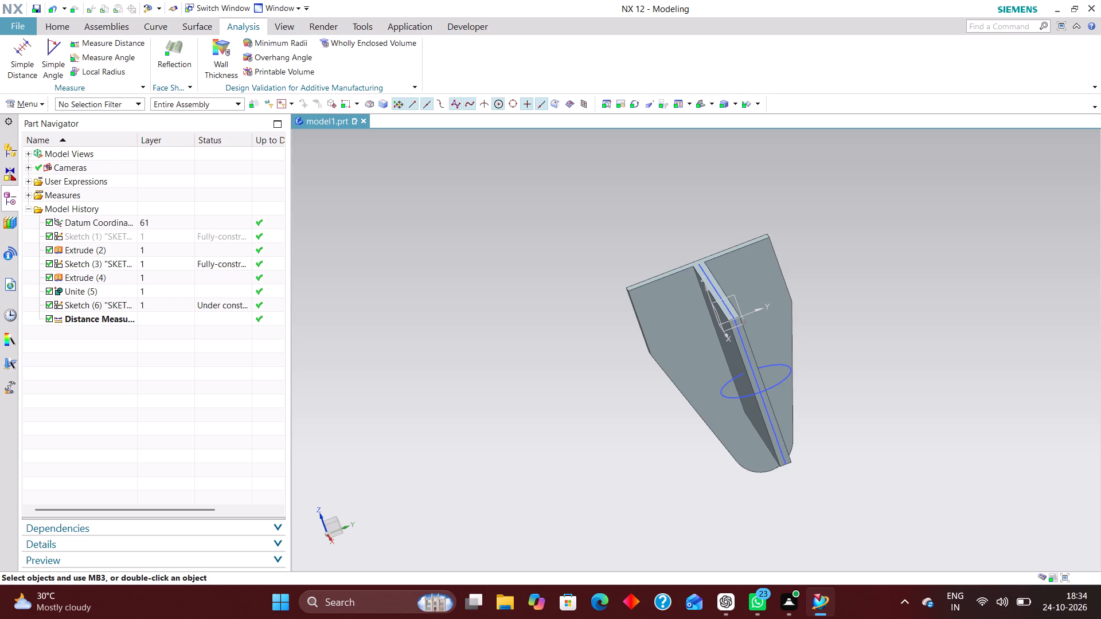
left_click(60, 19)
left_click(115, 316)
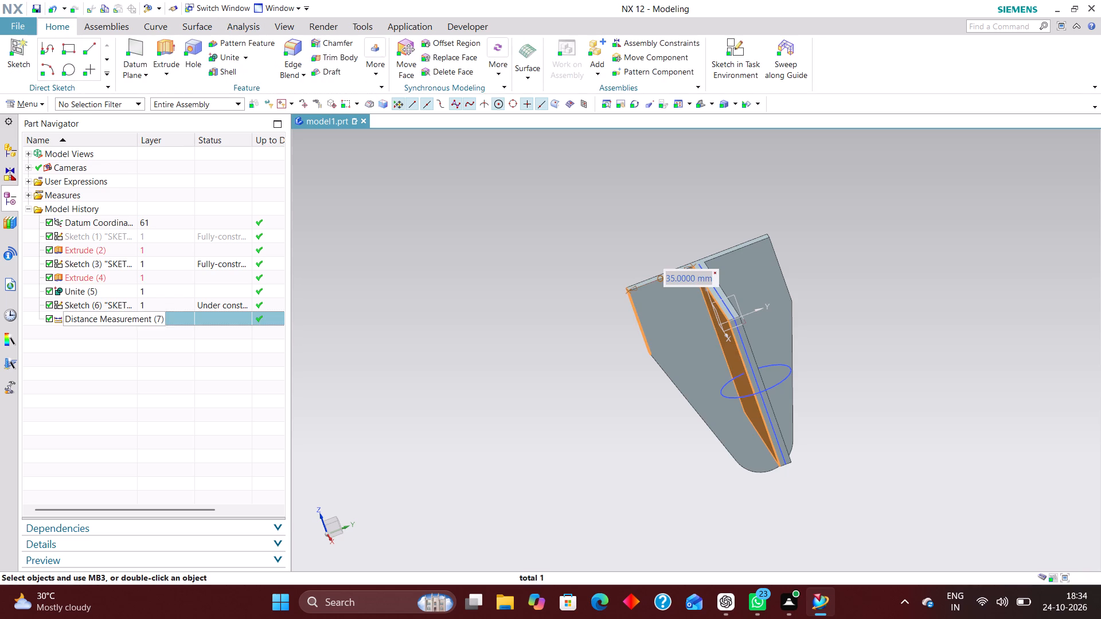
middle_click_drag(492, 377, 481, 377)
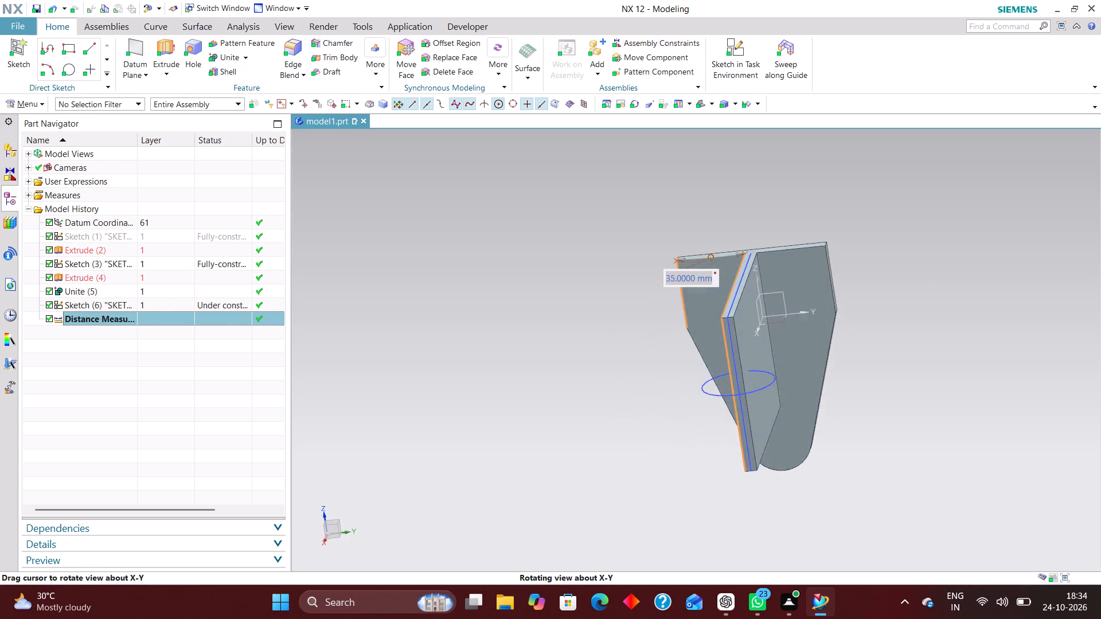
middle_click_drag(481, 377, 481, 378)
scroll(481, 378, "up", 1)
left_click(1069, 272)
scroll(1045, 258, "up", 3)
scroll(1028, 266, "down", 1)
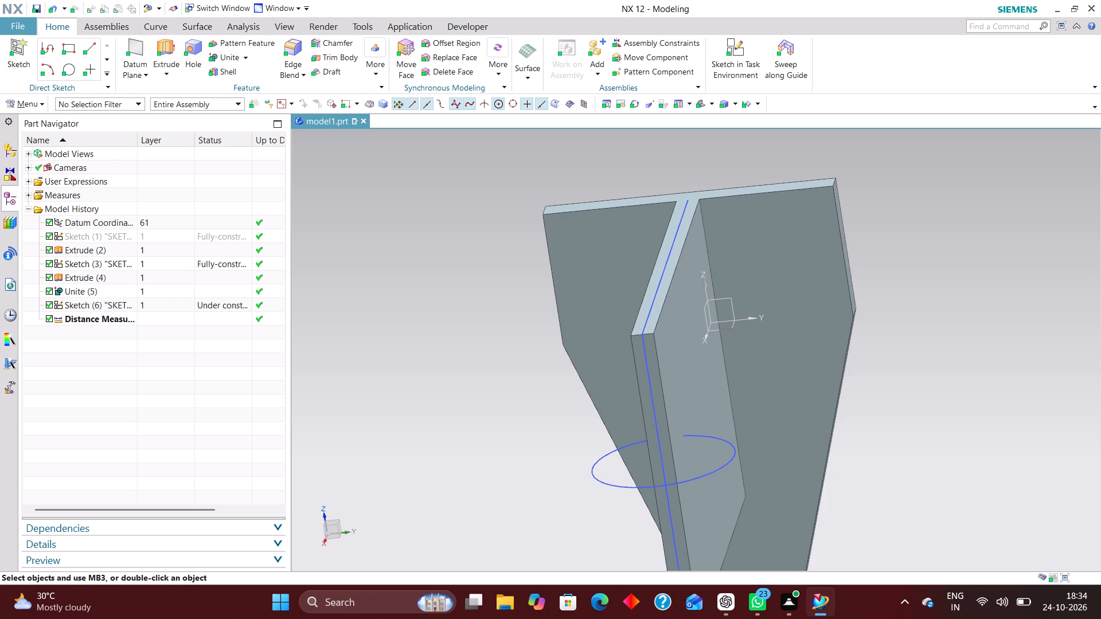
Measure the distance from the rectangular plate's other large face to the tapered plate's opposite side face again.
left_click(243, 21)
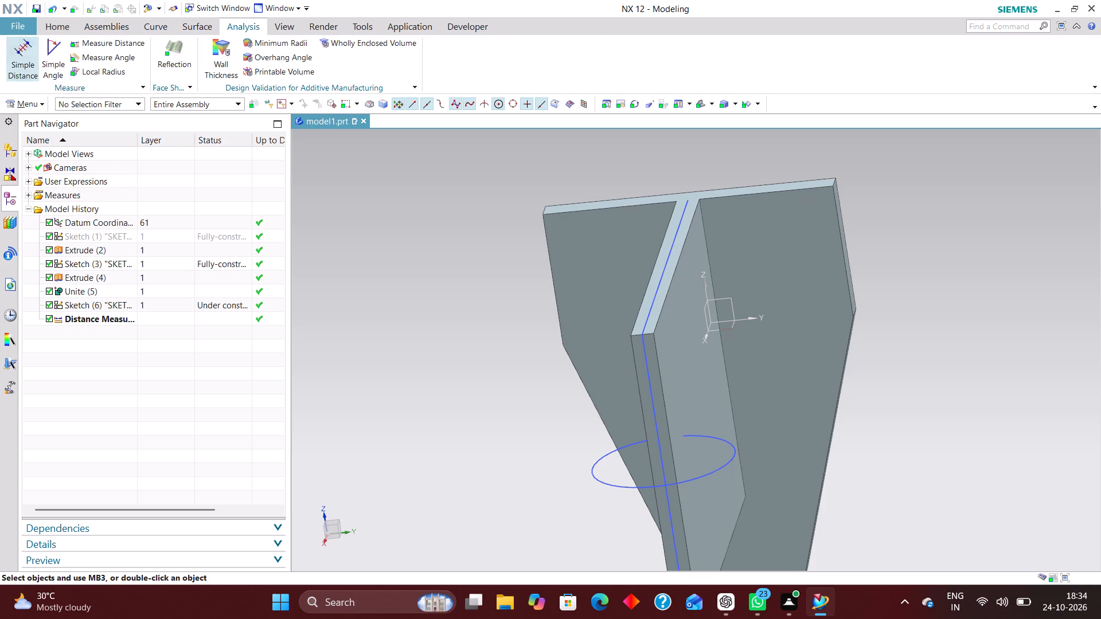
left_click(25, 54)
left_click(692, 358)
middle_click_drag(891, 288, 890, 303)
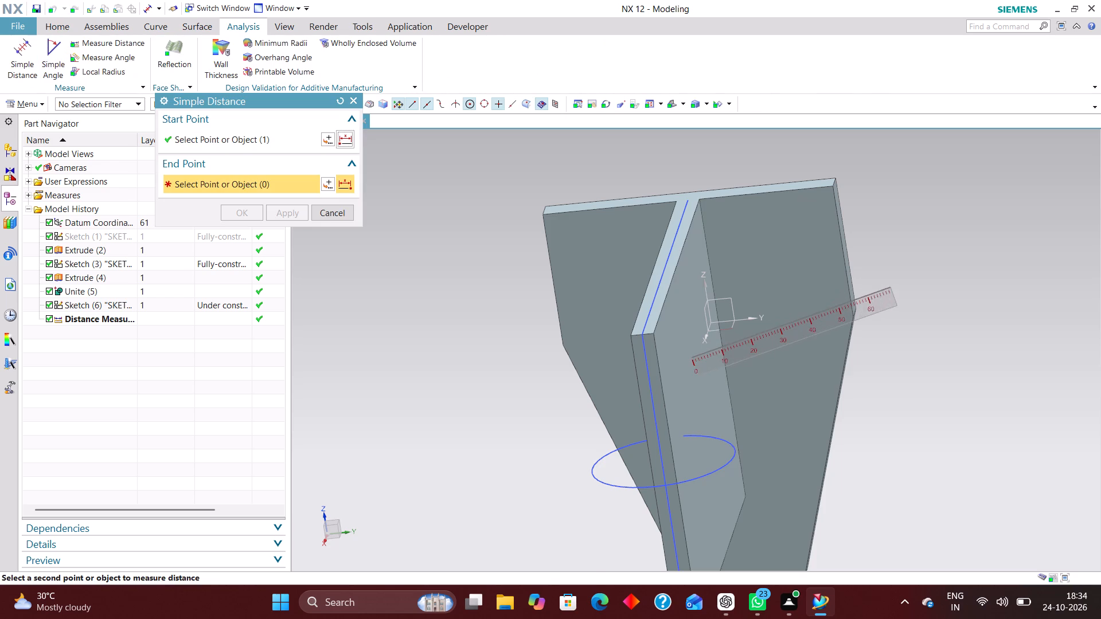
middle_click_drag(890, 303, 855, 326)
left_click(856, 233)
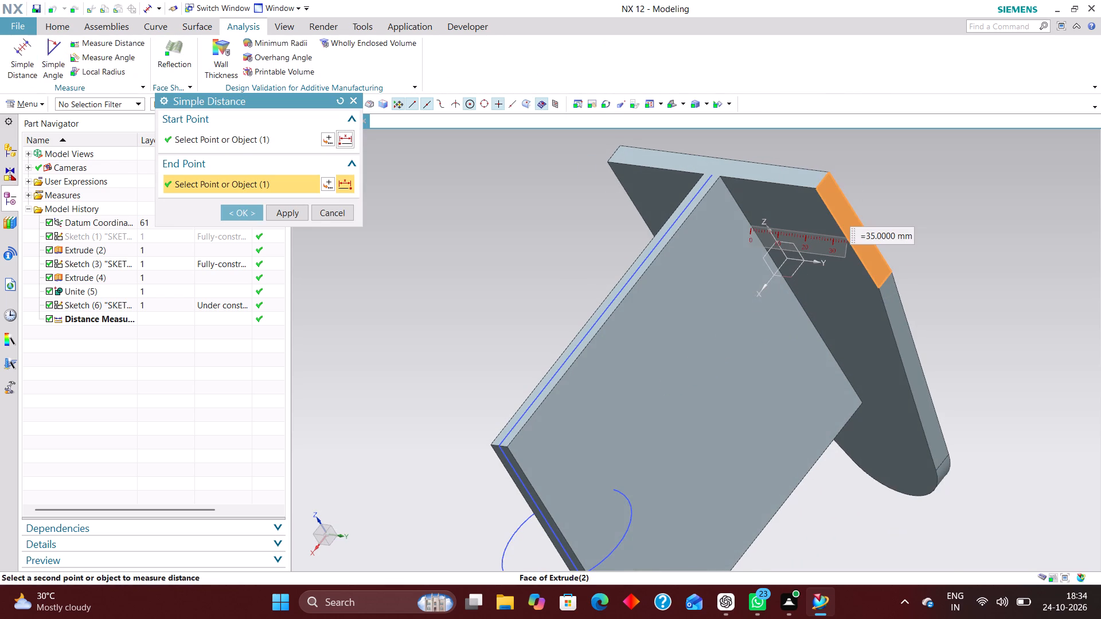
Delete the saved distance measurement from the model history.
left_click(340, 216)
middle_click_drag(476, 299, 522, 288)
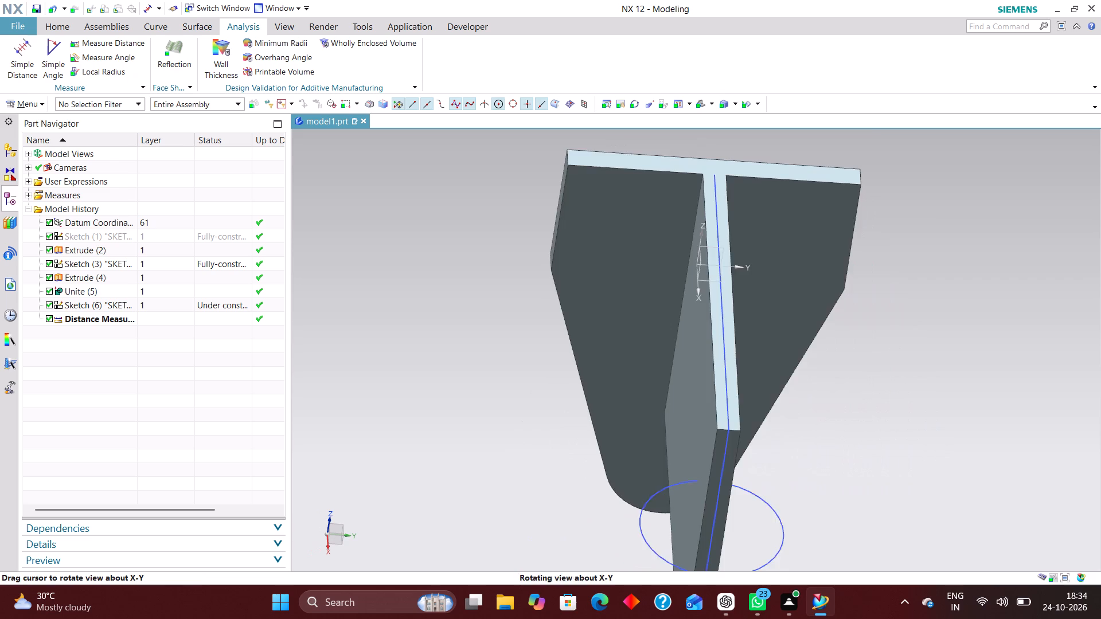
middle_click_drag(522, 288, 523, 288)
scroll(523, 288, "up", 1)
left_click(60, 24)
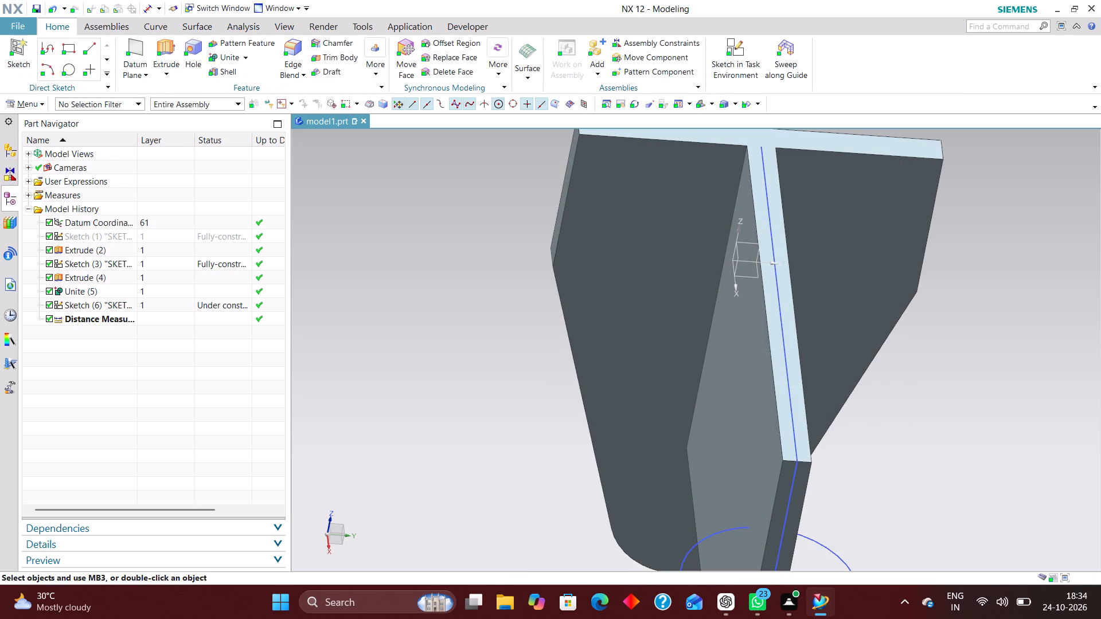
left_click(165, 322)
right_click(165, 322)
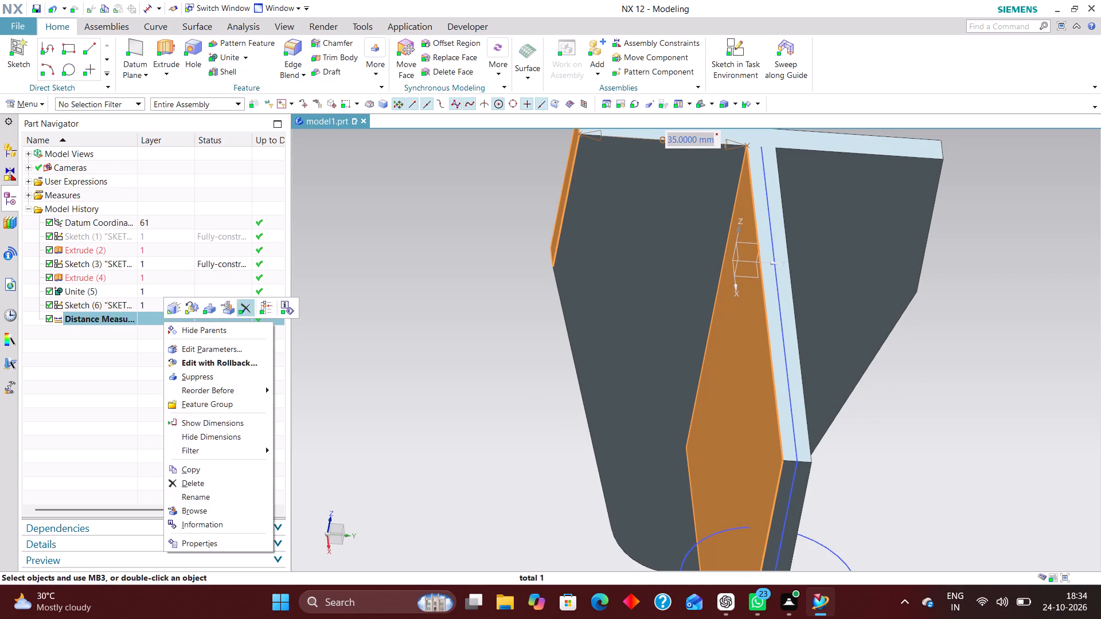
left_click(248, 308)
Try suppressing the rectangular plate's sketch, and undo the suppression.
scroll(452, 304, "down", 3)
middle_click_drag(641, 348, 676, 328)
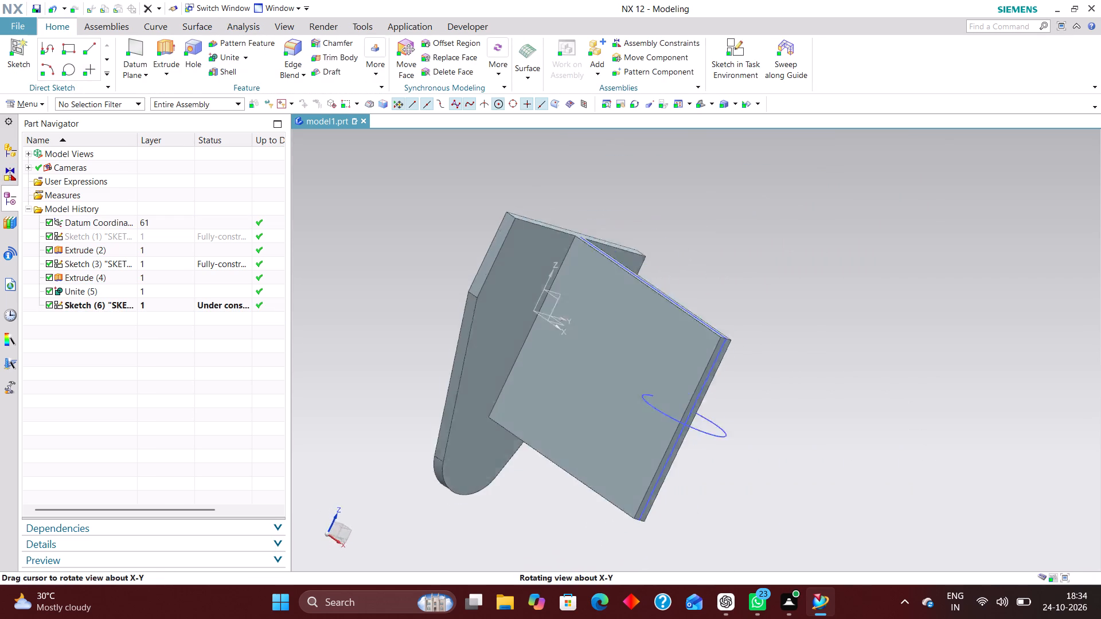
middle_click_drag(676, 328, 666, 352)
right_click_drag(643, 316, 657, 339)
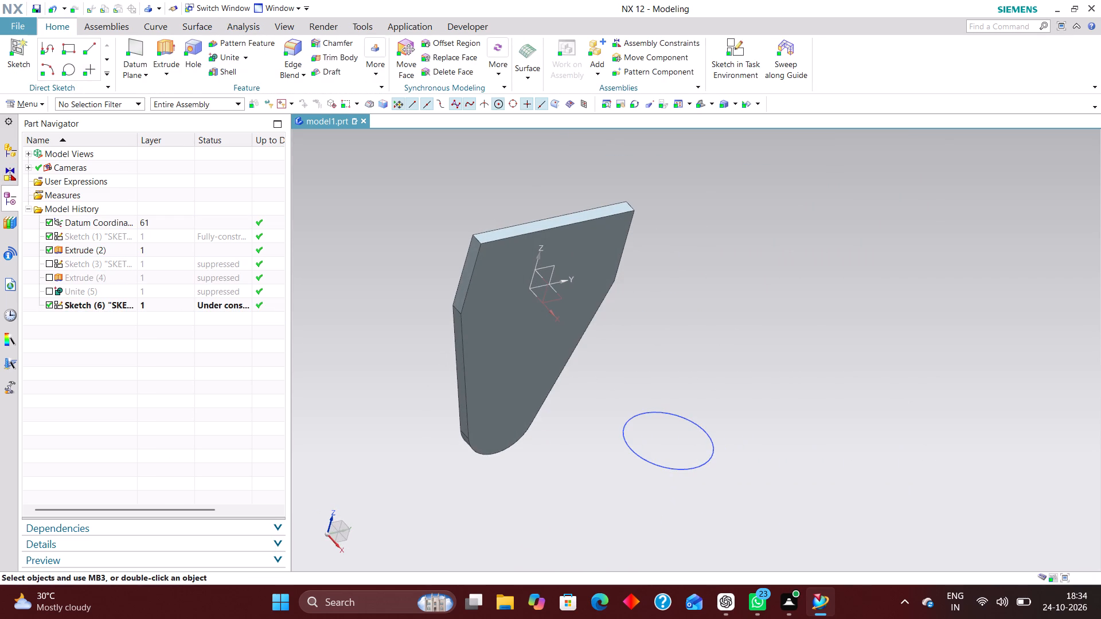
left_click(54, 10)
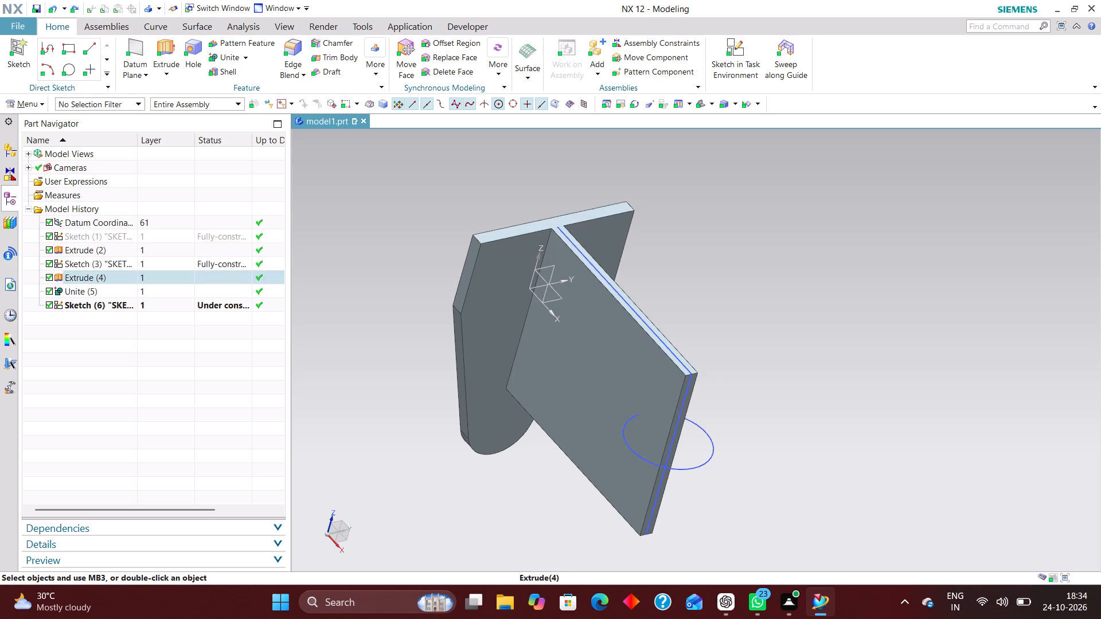
Hide the rectangular plate's sketch.
right_click_drag(671, 347, 670, 408)
right_click_drag(673, 346, 673, 346)
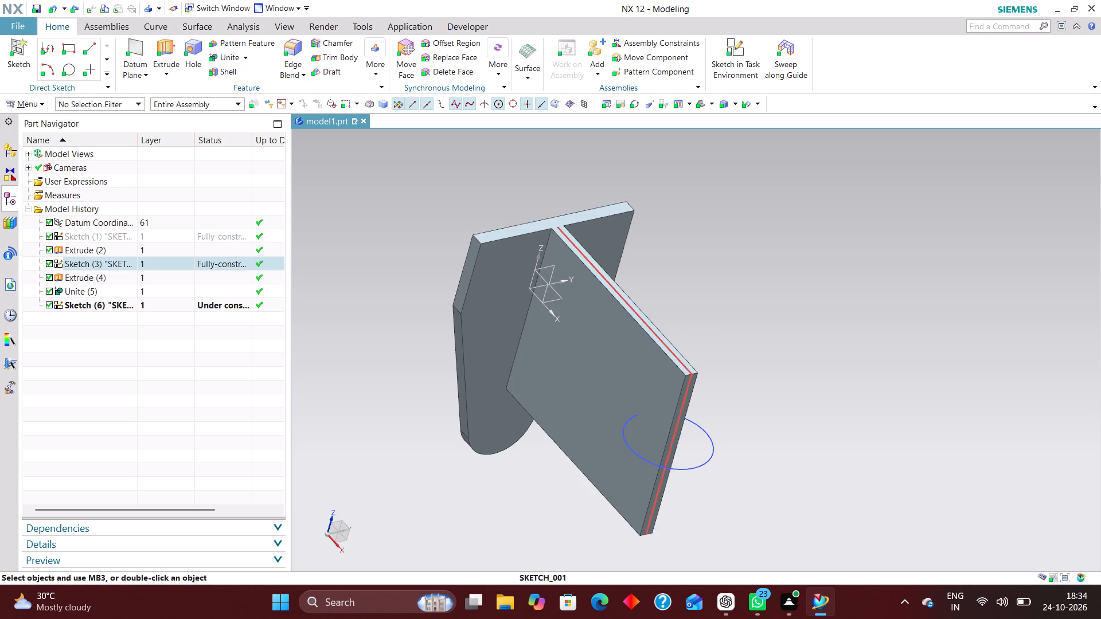
right_click_drag(673, 346, 662, 412)
right_click_drag(670, 348, 667, 424)
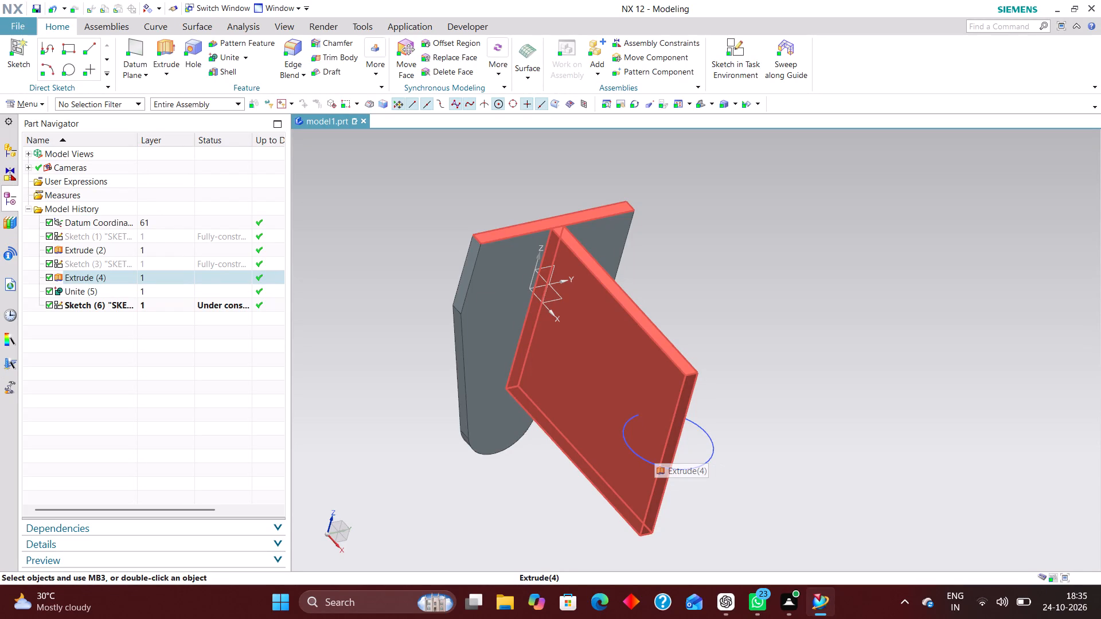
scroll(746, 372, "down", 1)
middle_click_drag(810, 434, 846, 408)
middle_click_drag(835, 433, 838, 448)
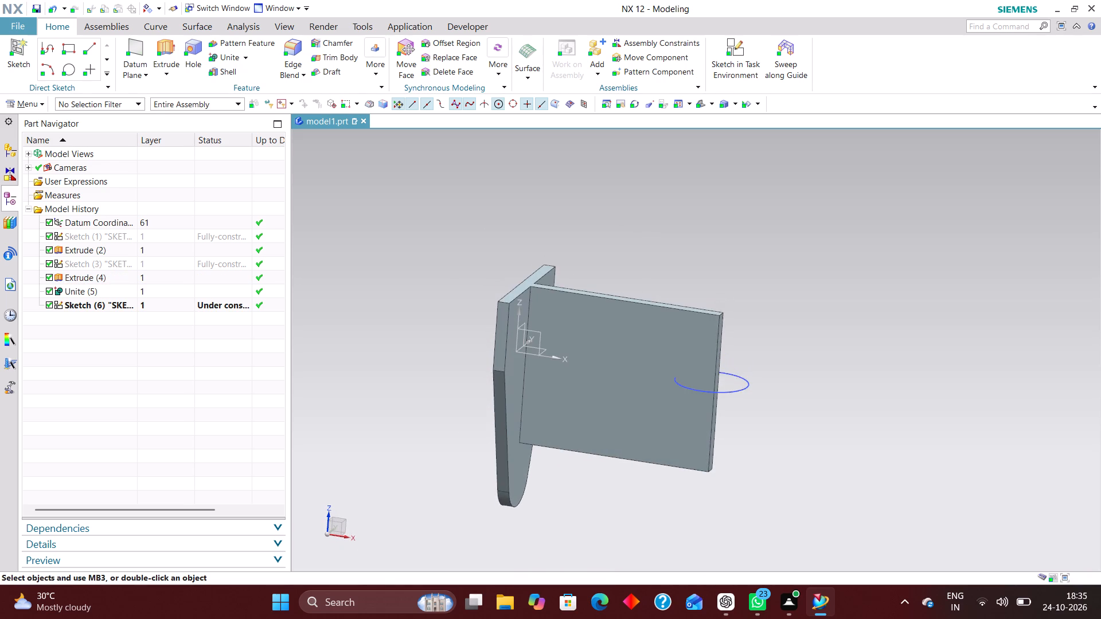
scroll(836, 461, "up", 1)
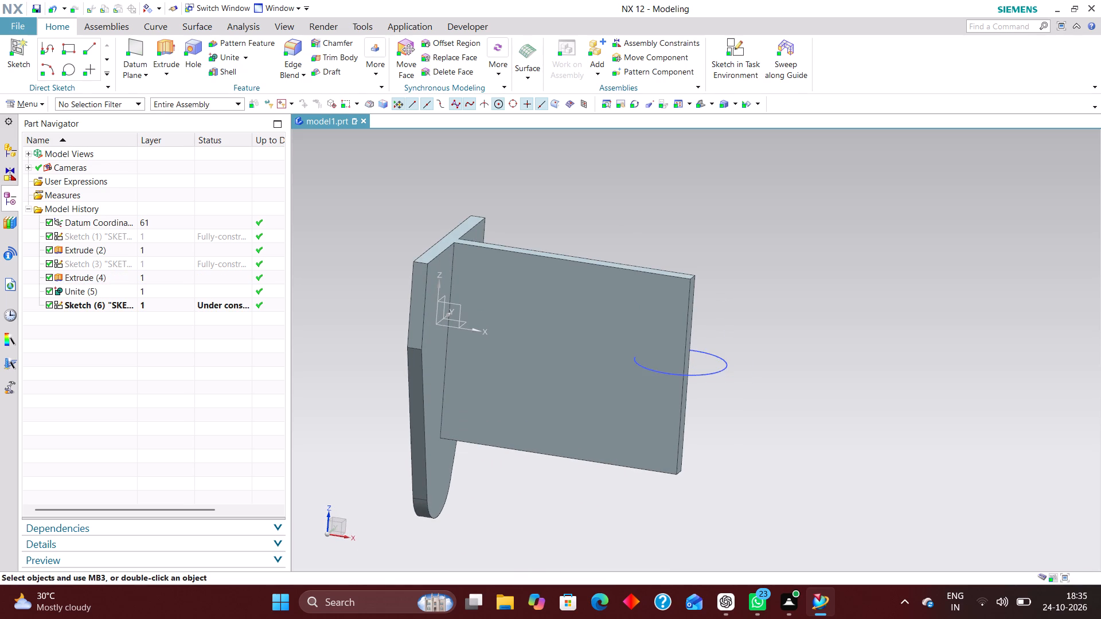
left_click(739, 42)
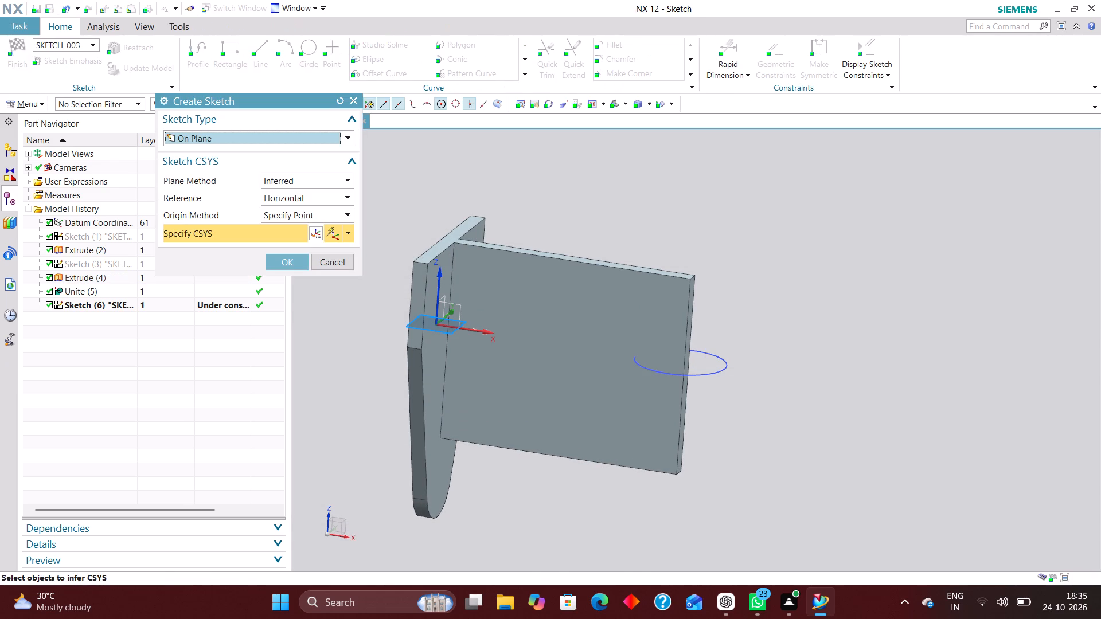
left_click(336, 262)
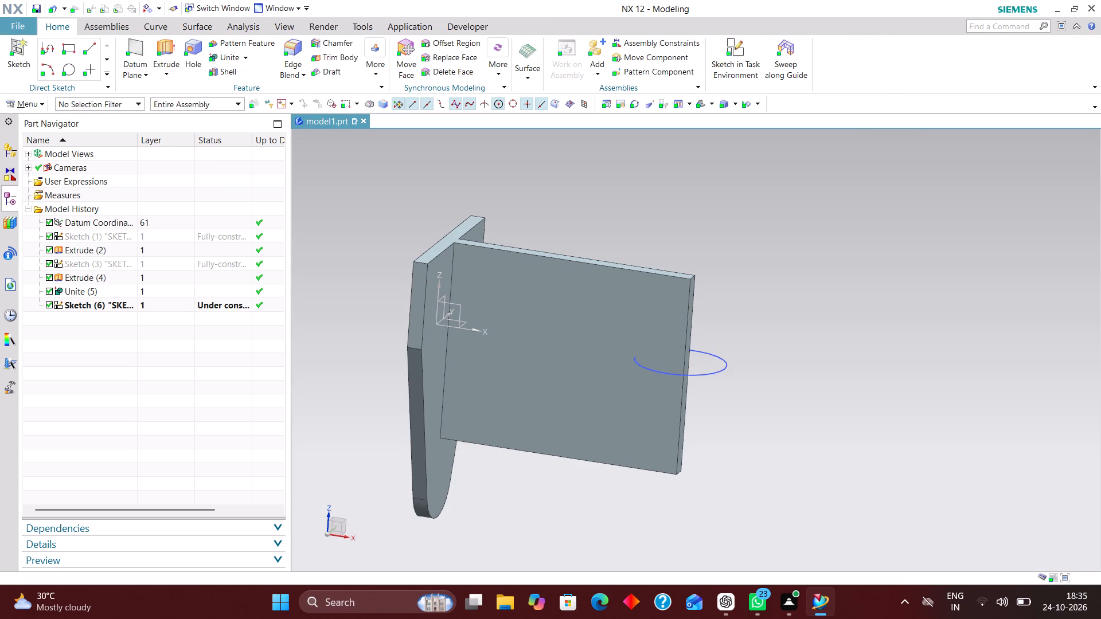
Extrude the circle at the rectangular plate's free end from -46 mm to 37 mm, with Boolean set to None.
left_click(180, 304)
right_click(179, 304)
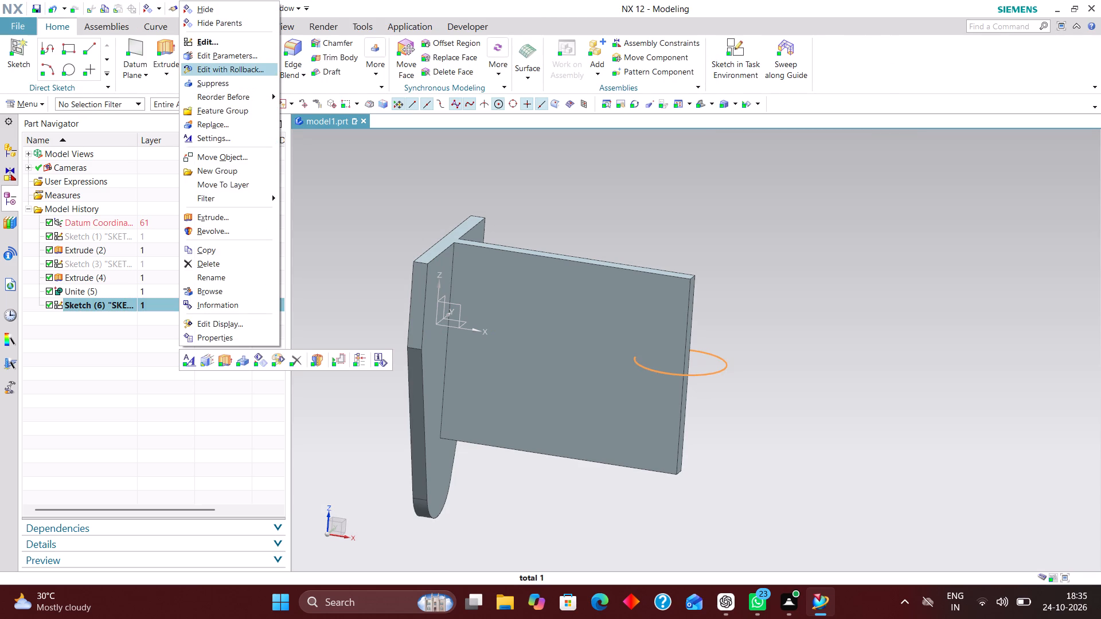
left_click(314, 209)
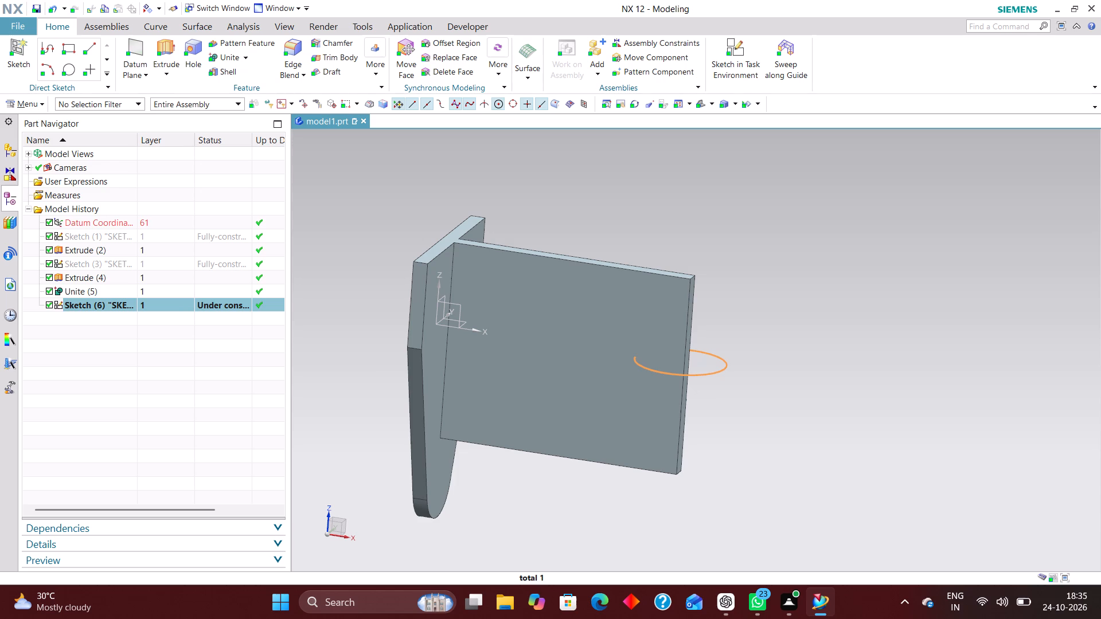
left_click(155, 43)
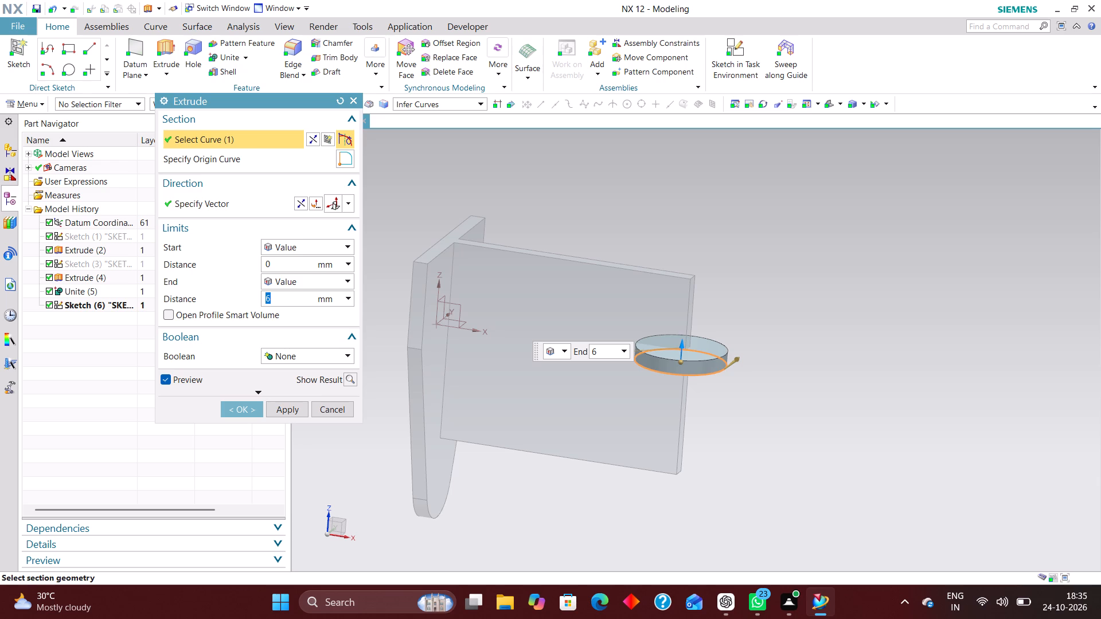
left_click_drag(680, 347, 685, 278)
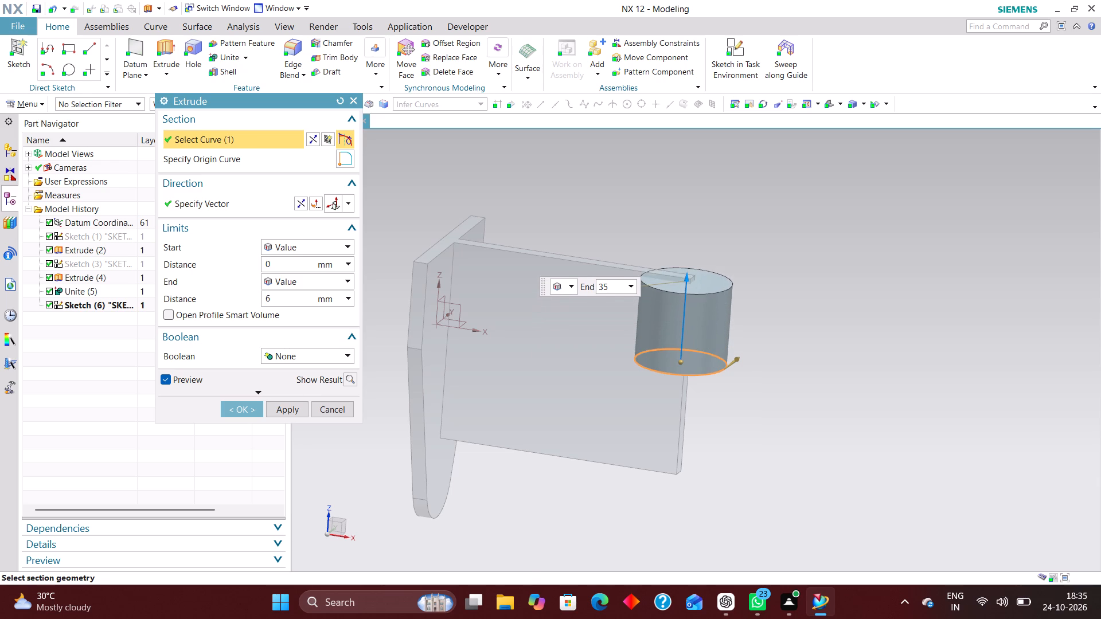
left_click_drag(685, 278, 686, 273)
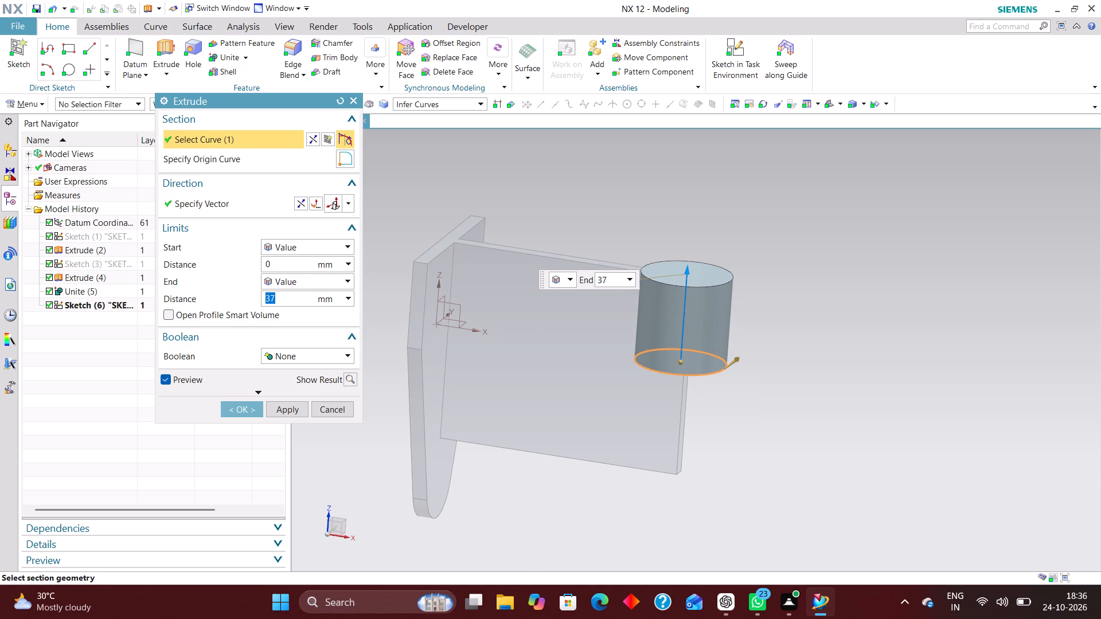
left_click_drag(677, 361, 694, 456)
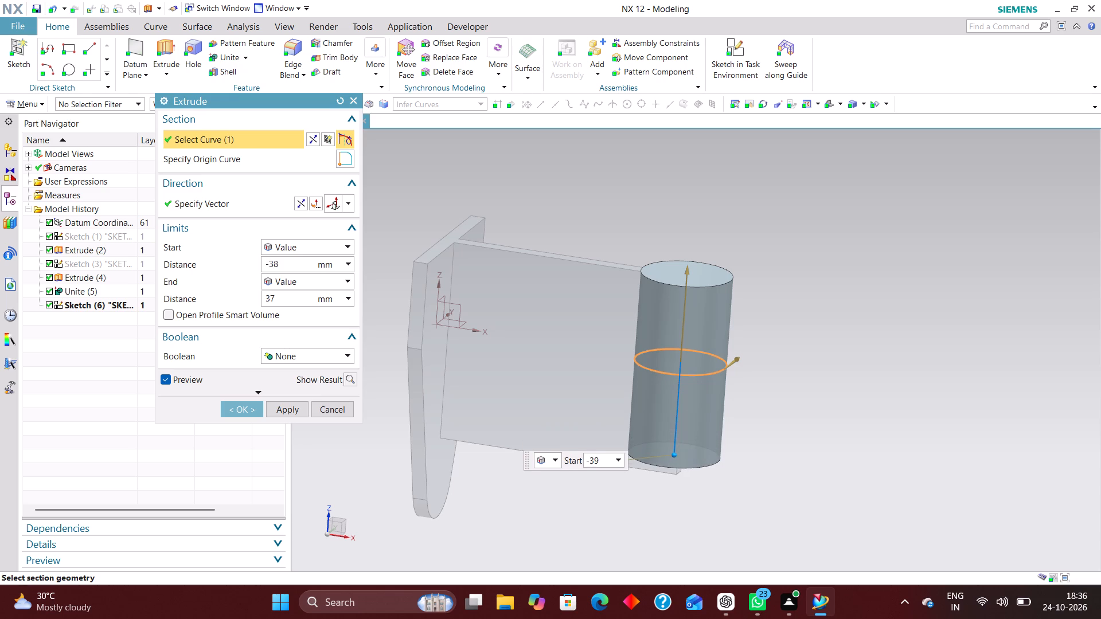
left_click_drag(694, 456, 694, 463)
right_click_drag(827, 412, 693, 412)
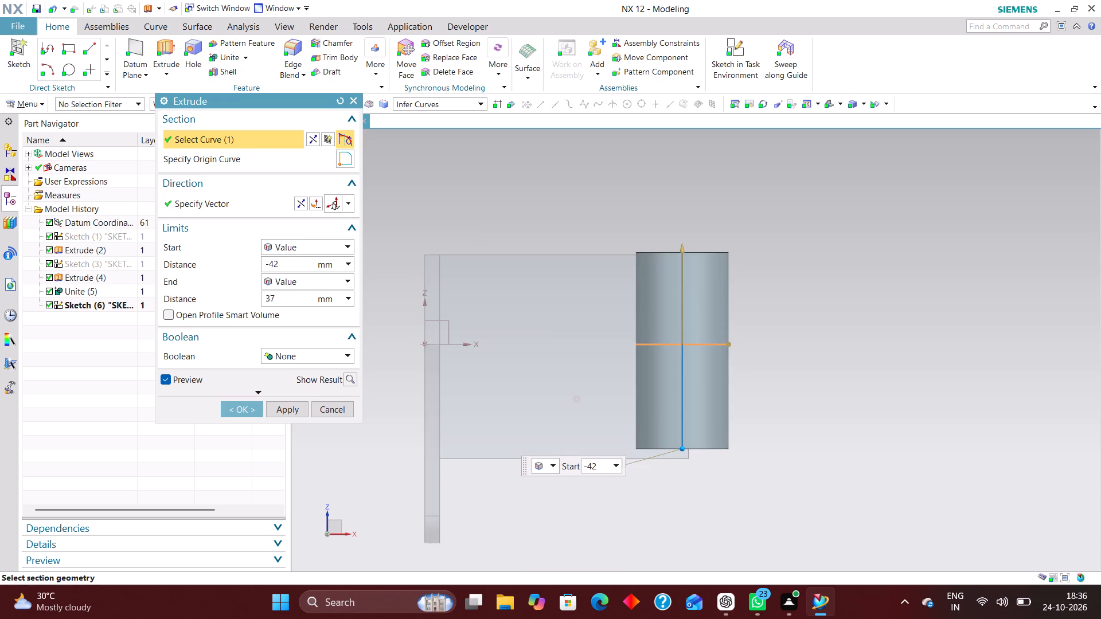
scroll(686, 453, "up", 3)
left_click_drag(676, 445, 683, 461)
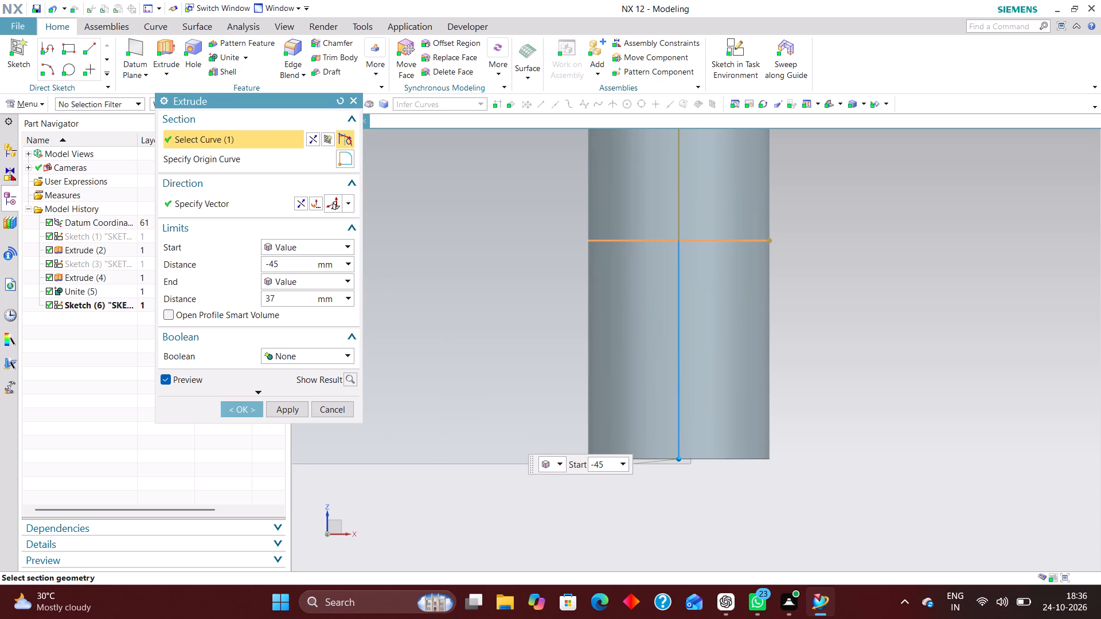
left_click_drag(683, 461, 684, 464)
scroll(776, 430, "down", 5)
middle_click_drag(845, 369, 844, 373)
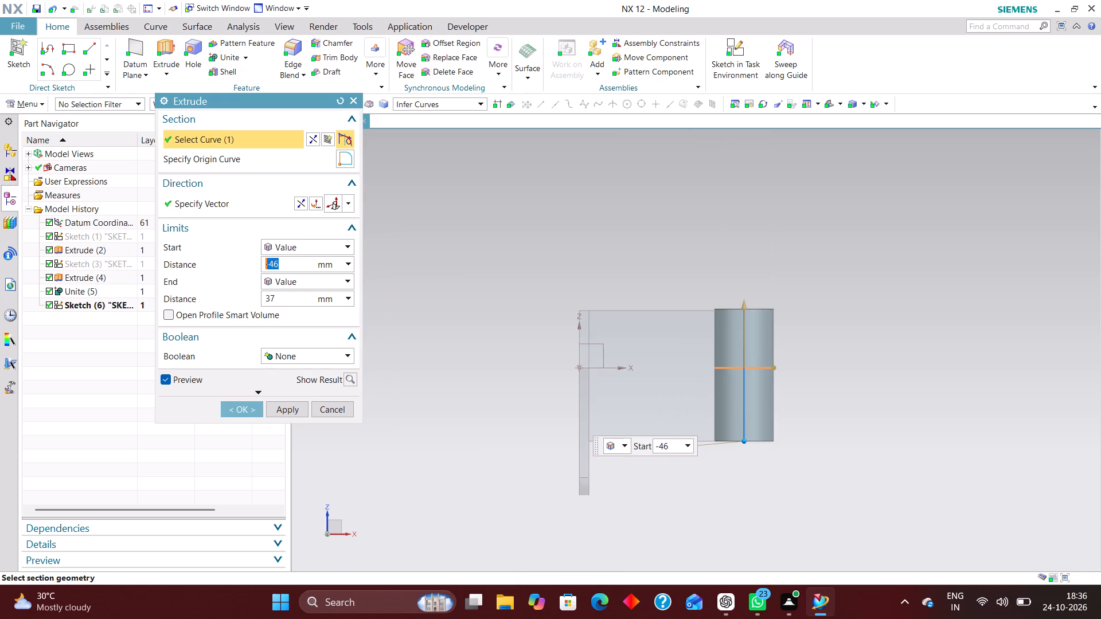
middle_click_drag(844, 373, 827, 412)
scroll(827, 412, "up", 1)
left_click(246, 413)
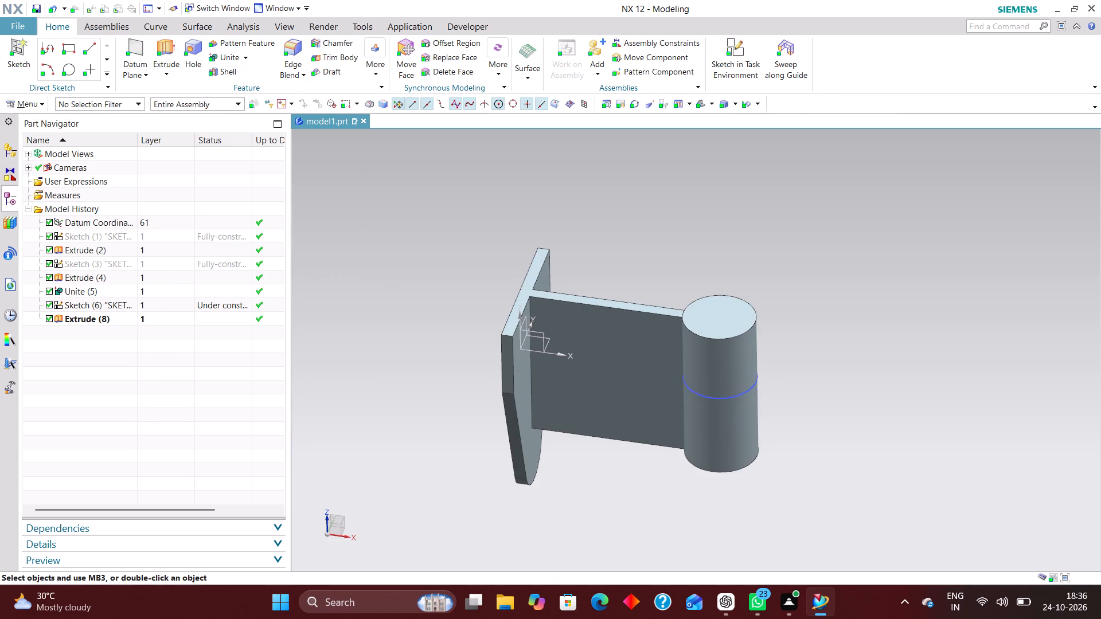
Hide the circle's sketch.
right_click_drag(715, 397, 716, 441)
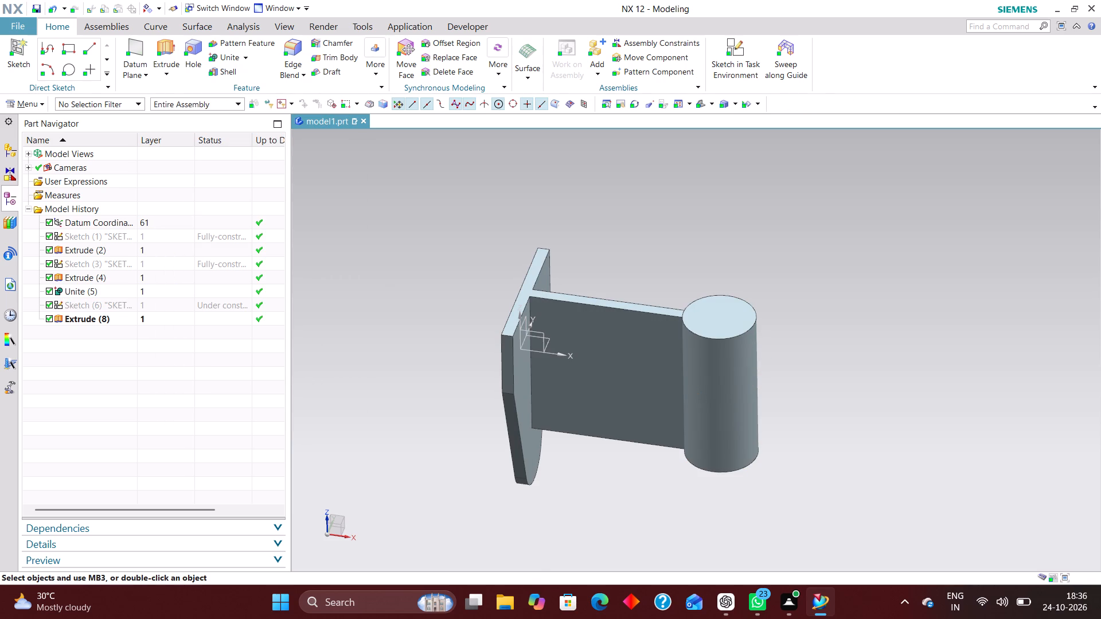
Edit the circle's sketch with rollback and dimension the circle's centre 100 mm horizontally from the sketch's Y axis.
left_click(170, 303)
right_click(171, 303)
left_click(232, 69)
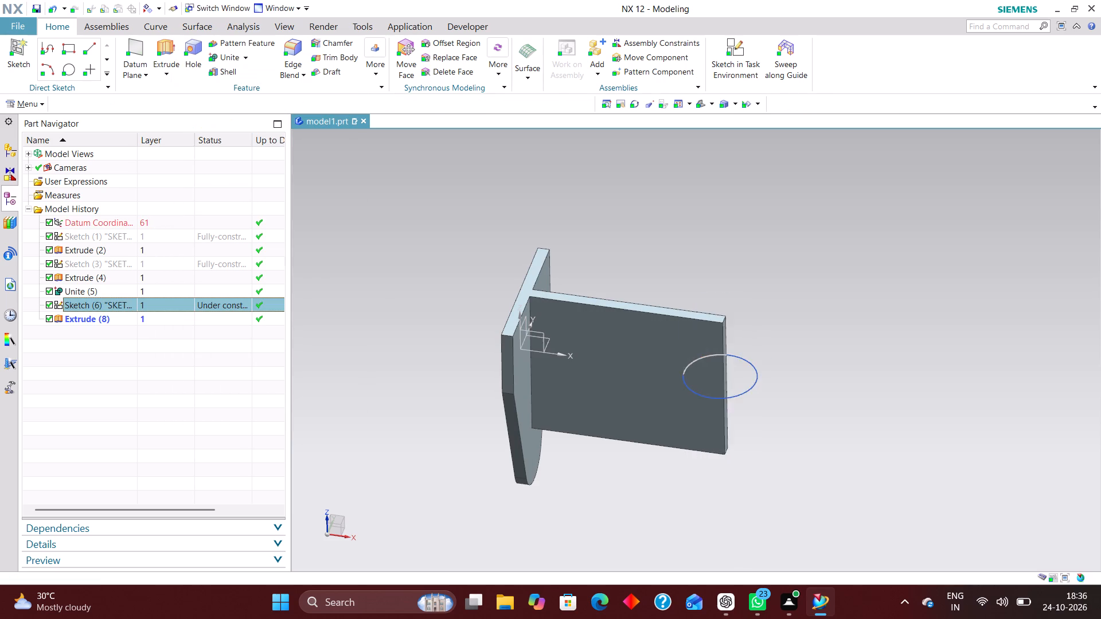
scroll(628, 226, "down", 3)
scroll(720, 295, "down", 3)
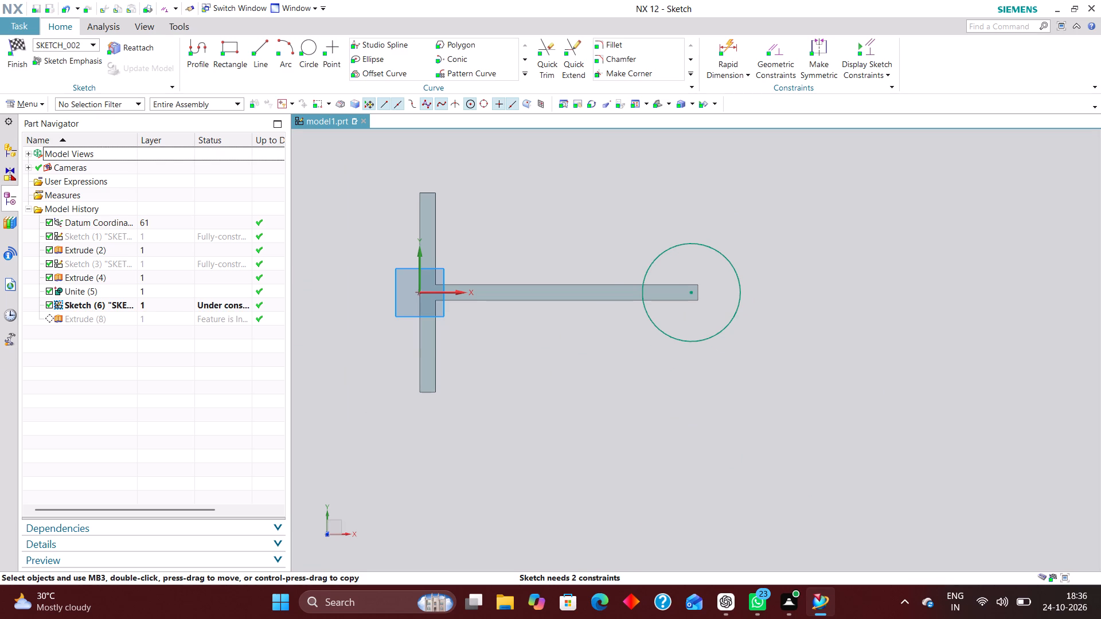
left_click(721, 50)
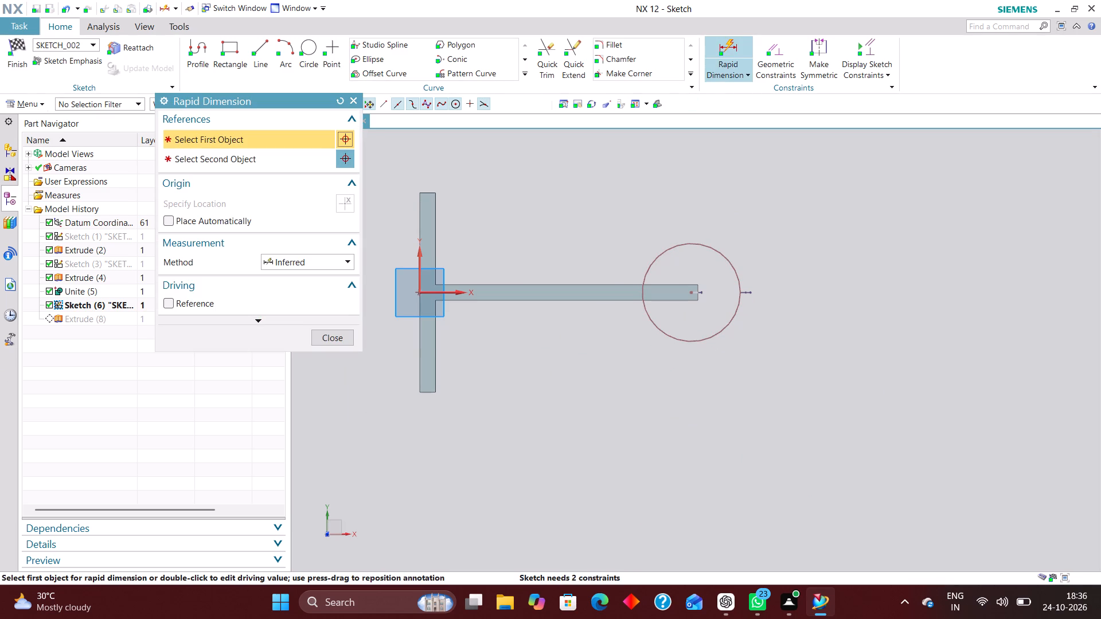
left_click(415, 276)
left_click(689, 290)
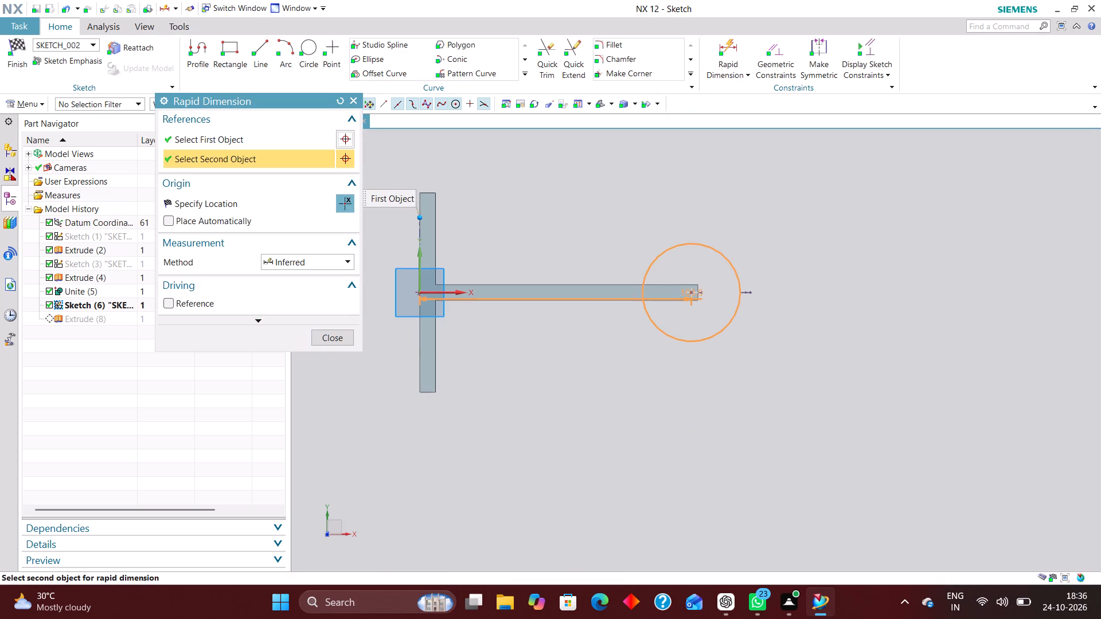
left_click(574, 403)
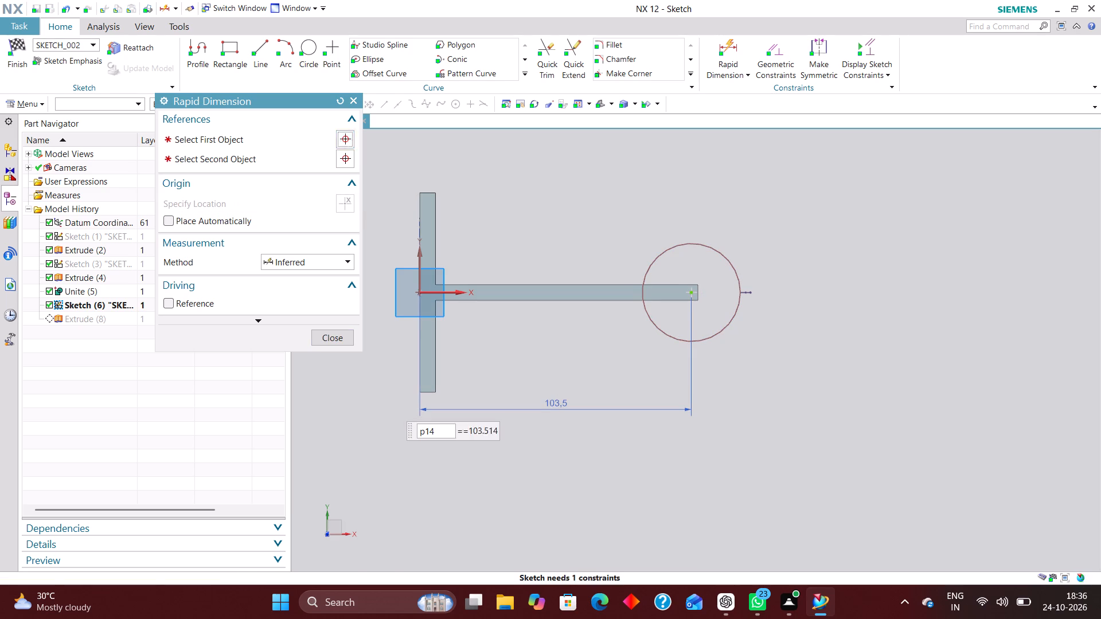
type("100")
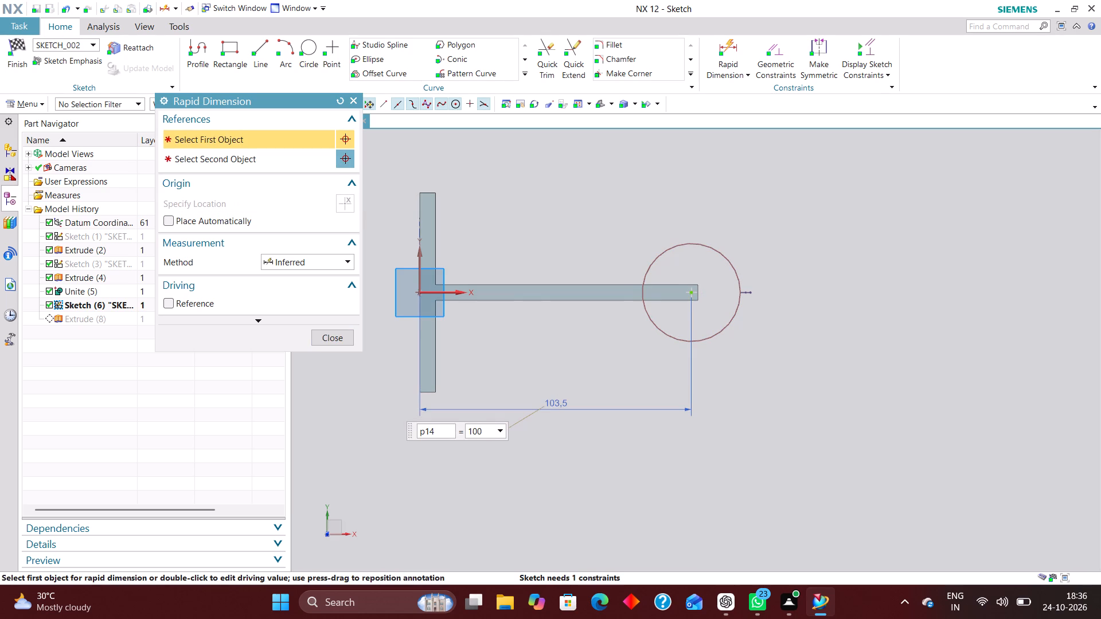
key("Return")
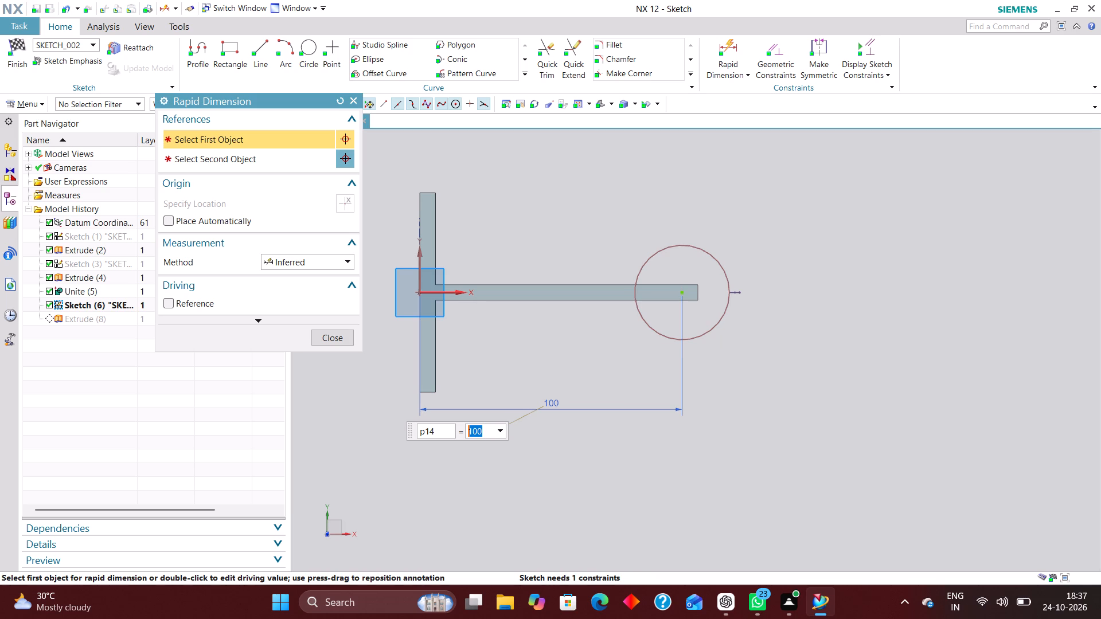
Add a diametral dimension of 34 mm to the circle.
left_click(338, 262)
left_click(313, 377)
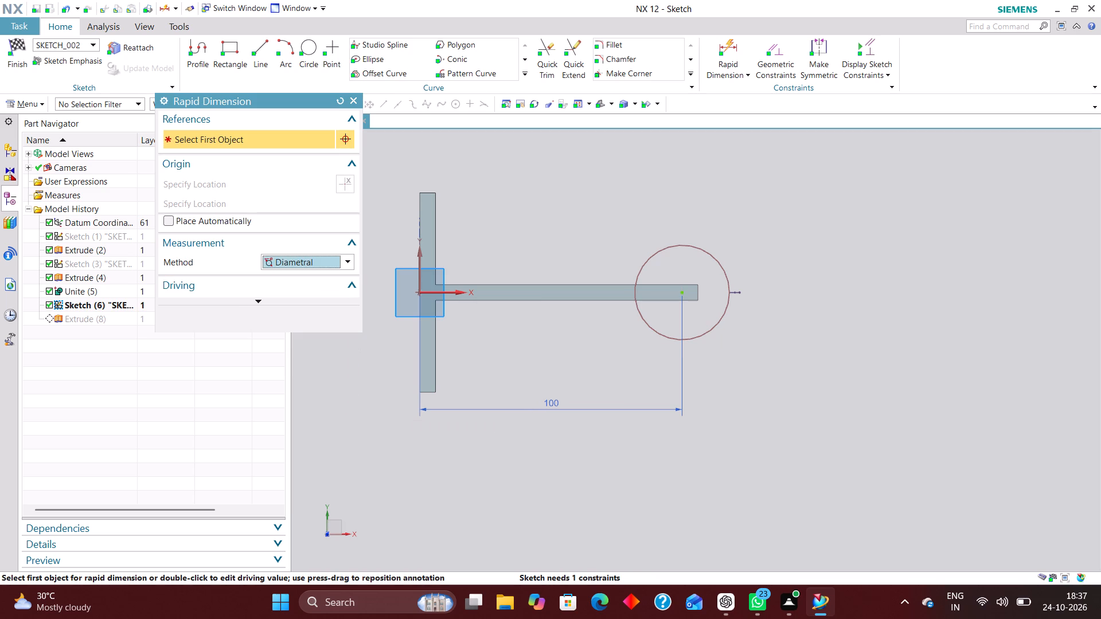
left_click(721, 269)
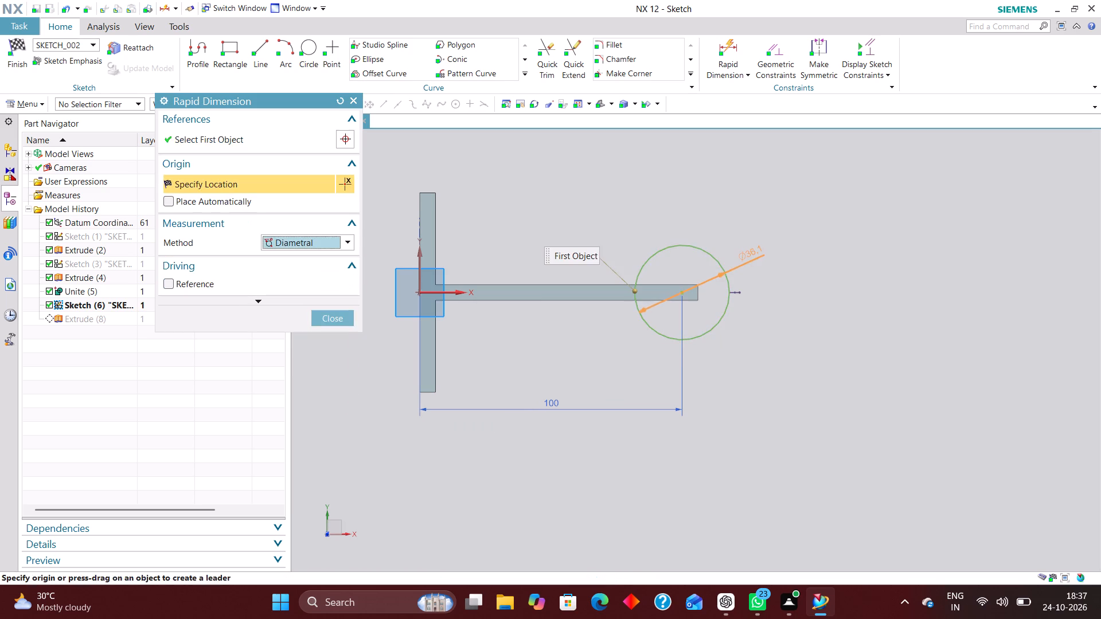
left_click(750, 251)
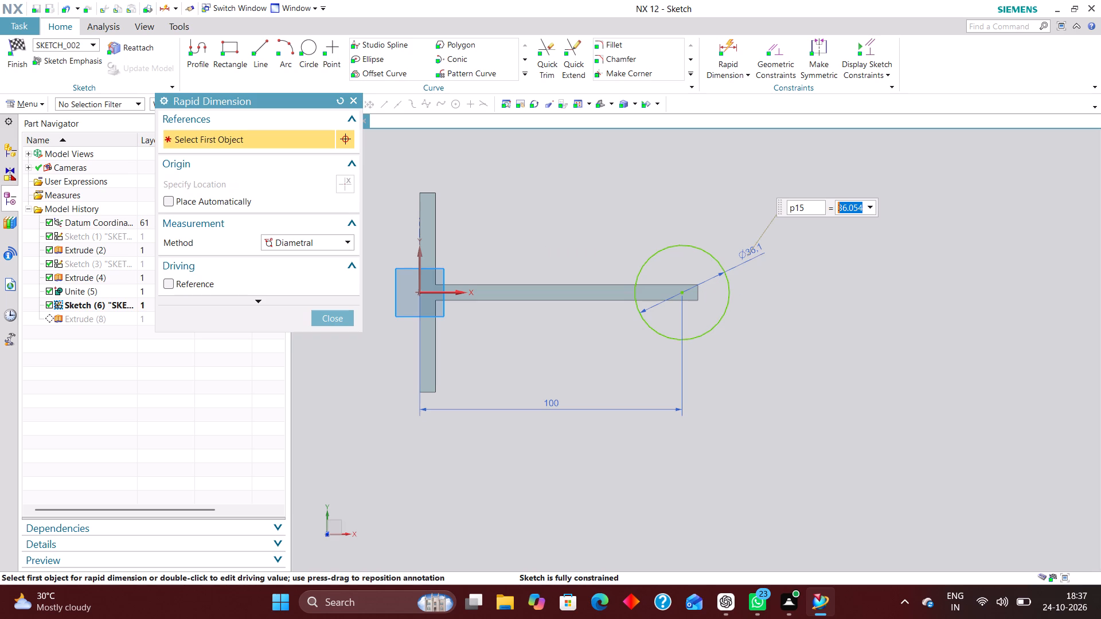
type("34")
key("Return")
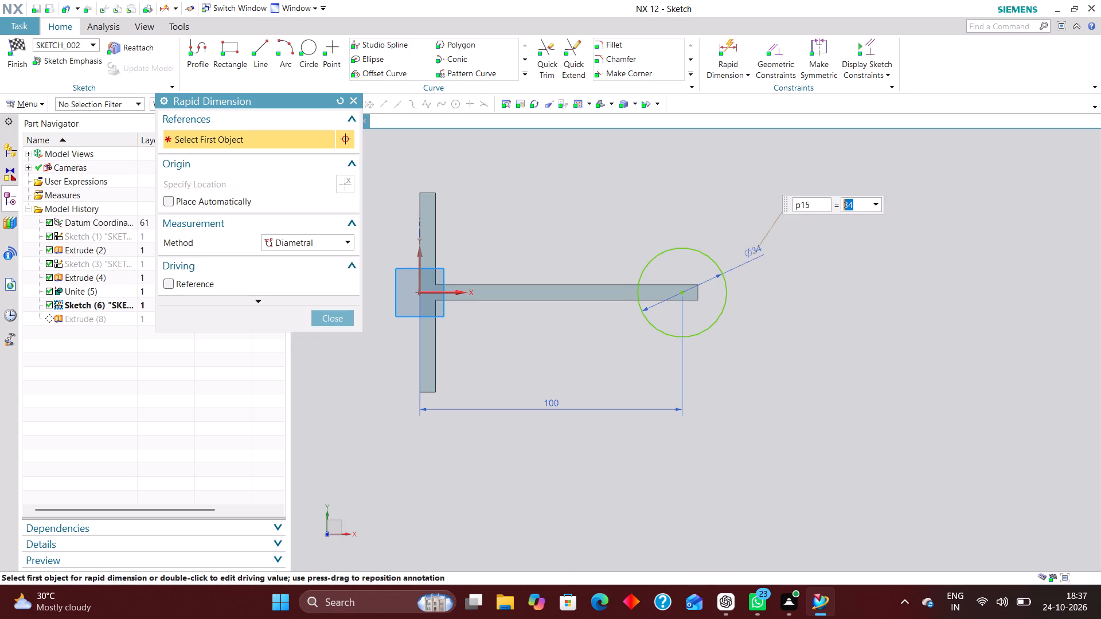
Finish editing the circle's sketch and return to the 3D model.
left_click(334, 320)
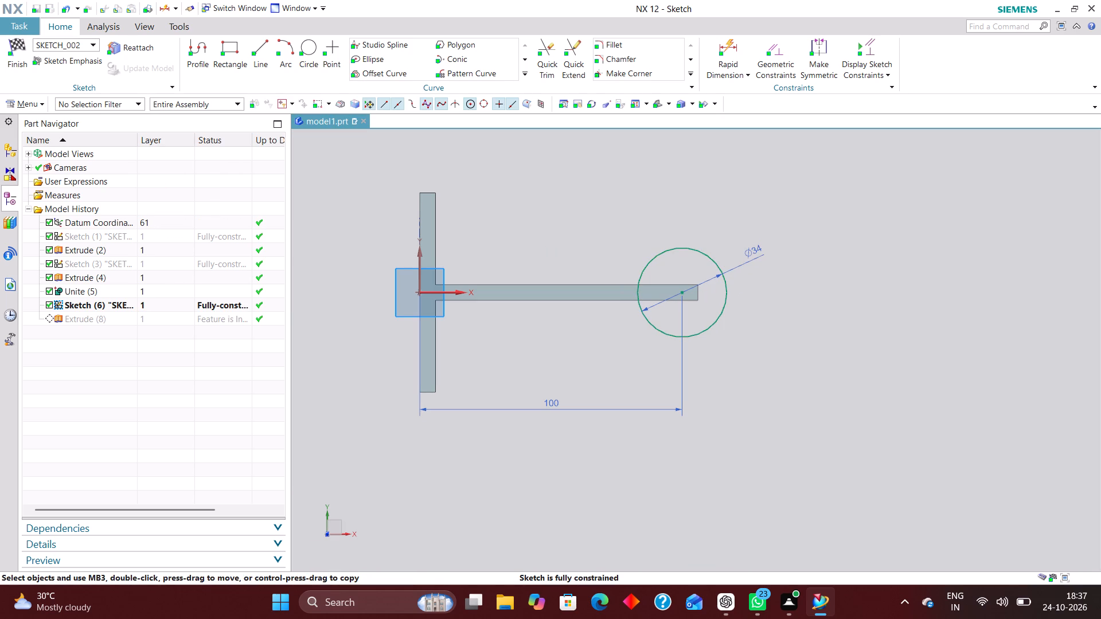
left_click(21, 46)
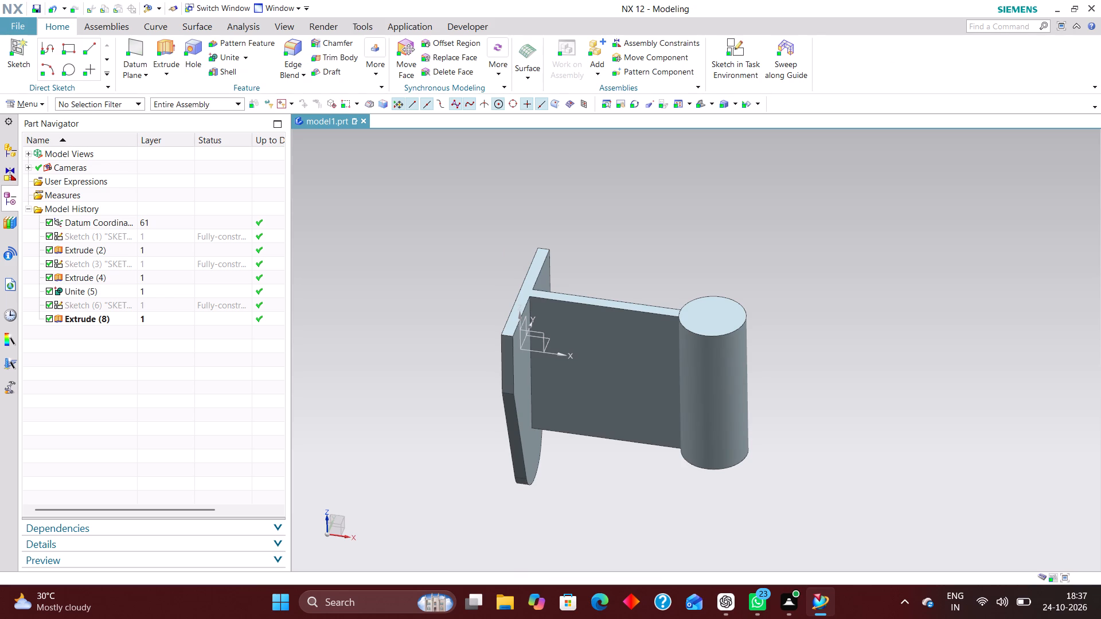
Unite the cylinder with the plate body, using the plate body as the target and the cylinder as the tool.
key("End")
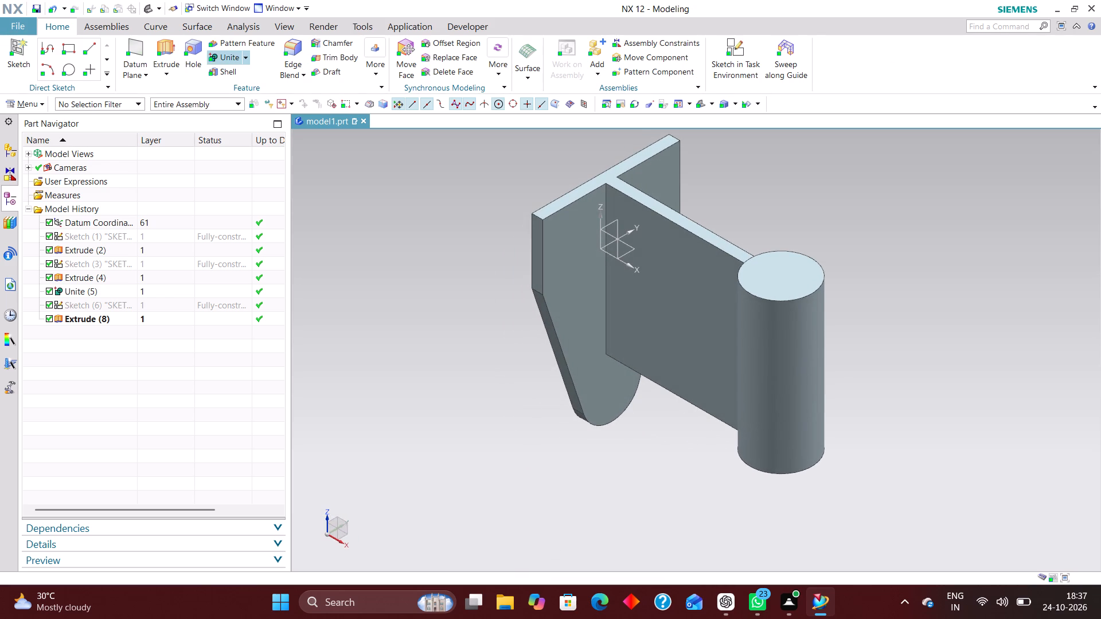
left_click(223, 54)
left_click(674, 373)
left_click(784, 375)
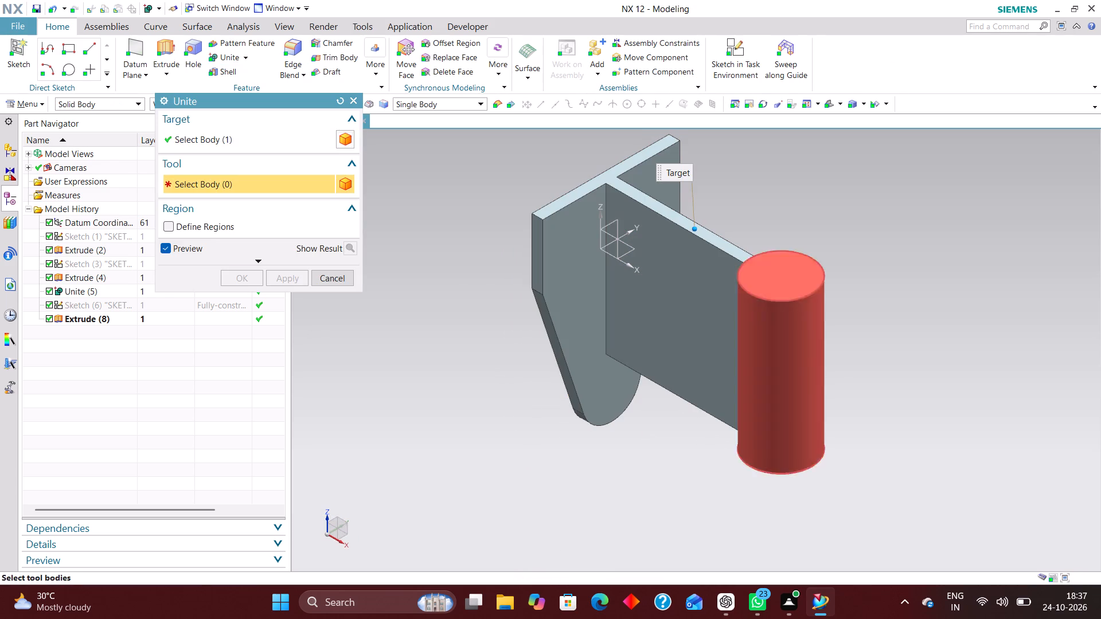
left_click(241, 280)
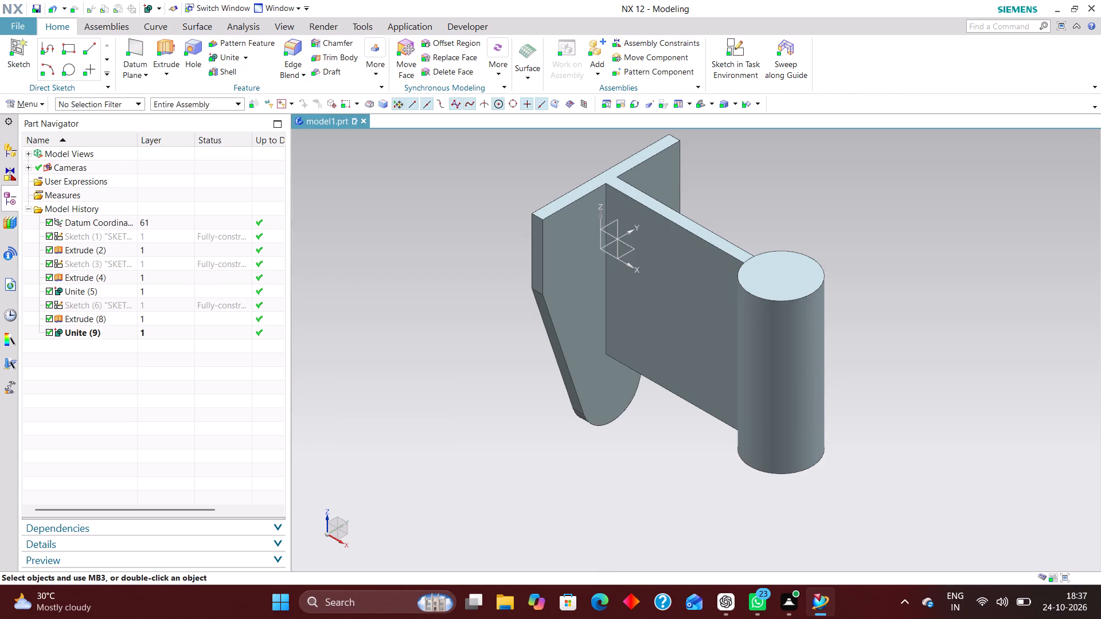
Sketch a 44 mm diameter circle on the XY datum plane, concentric with the cylinder, and finish the sketch.
scroll(540, 416, "down", 1)
scroll(565, 348, "up", 2)
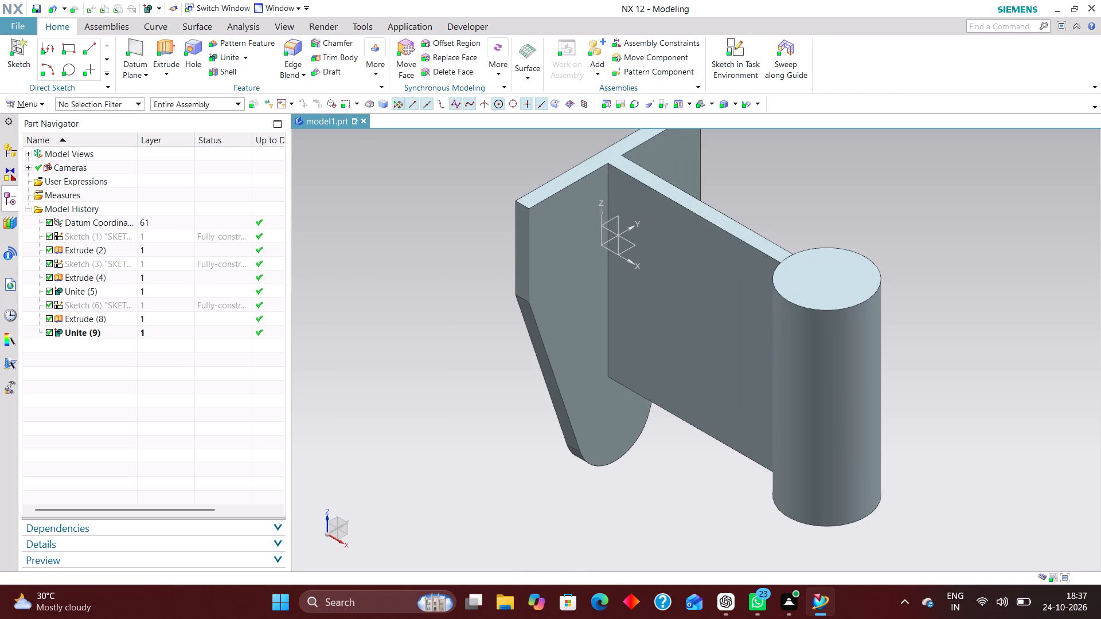
left_click(728, 50)
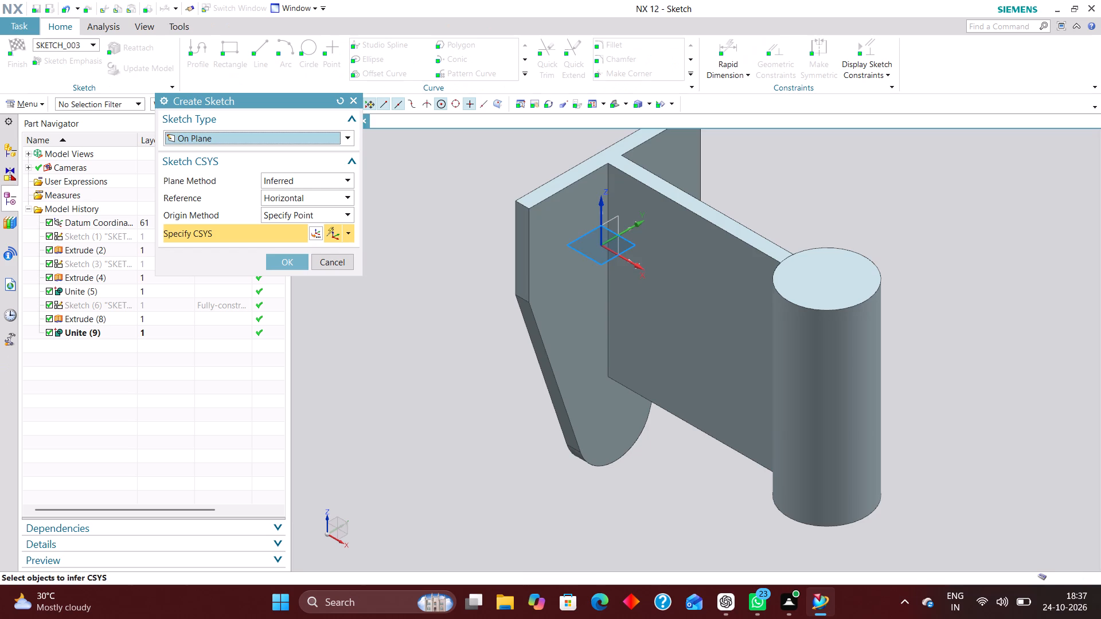
left_click(630, 249)
left_click(292, 262)
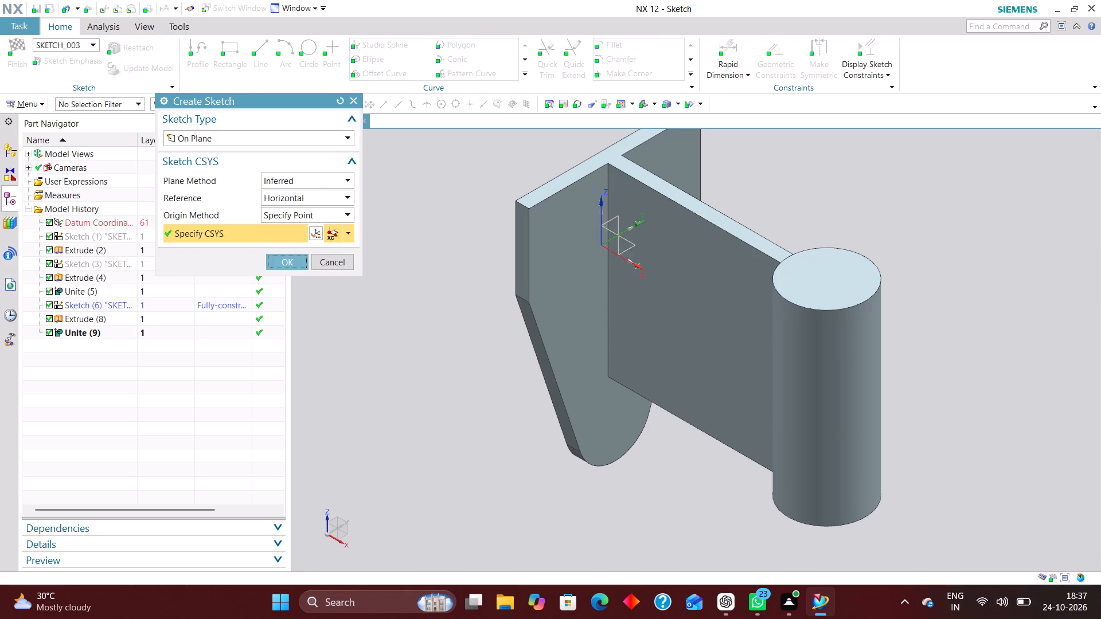
scroll(502, 283, "down", 8)
scroll(1002, 311, "down", 1)
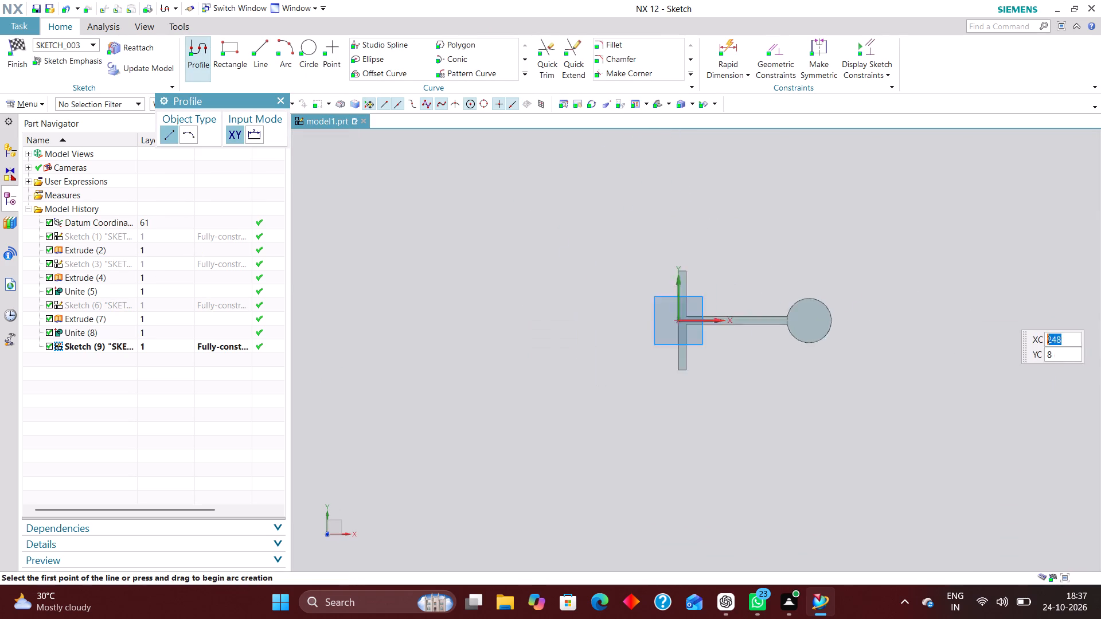
scroll(1002, 311, "down", 1)
scroll(979, 322, "up", 4)
left_click(307, 40)
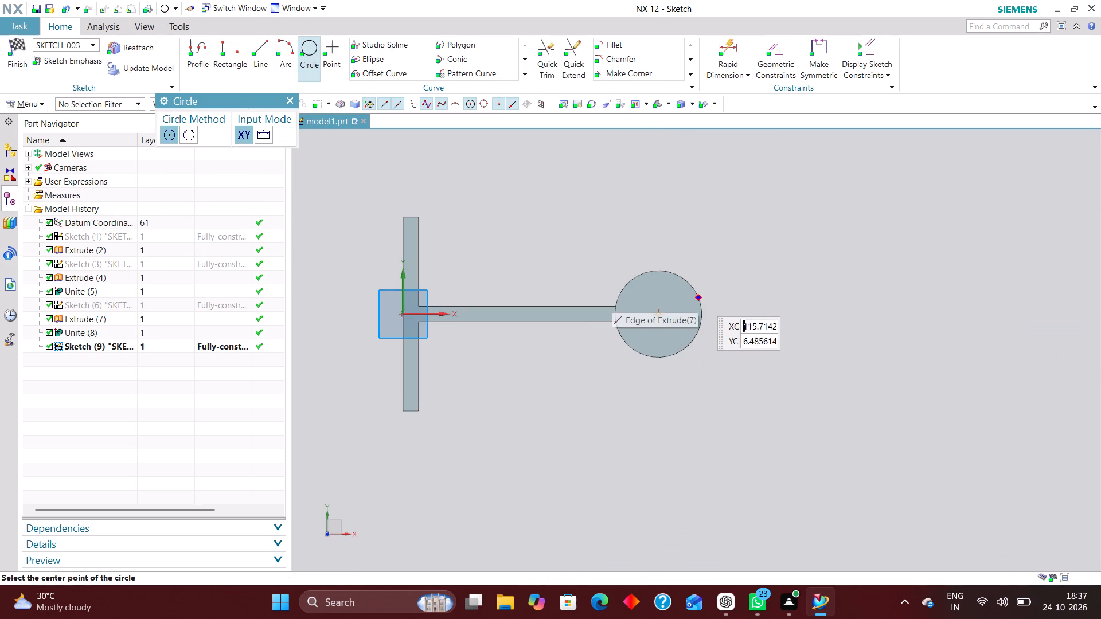
left_click(658, 316)
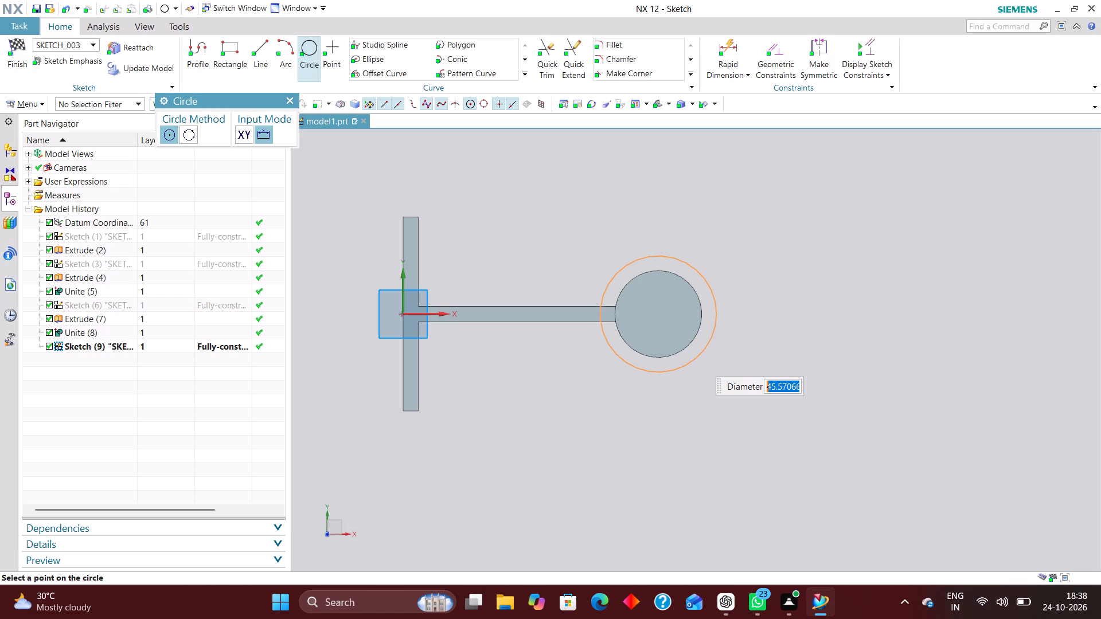
type("44")
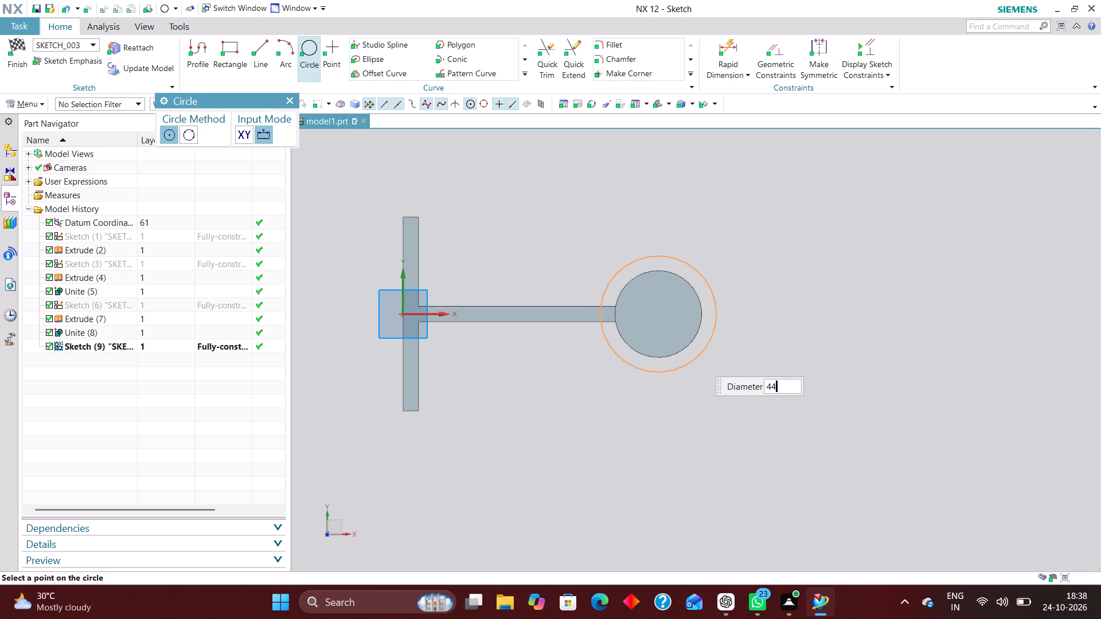
key("Return")
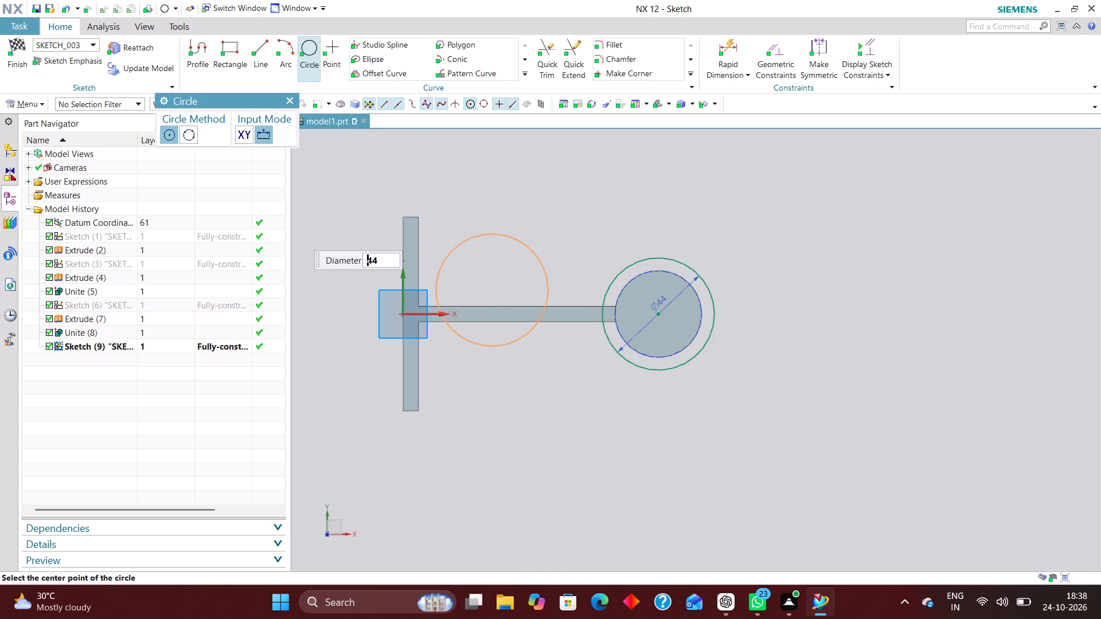
left_click(287, 99)
middle_click_drag(628, 452, 627, 424)
left_click(10, 42)
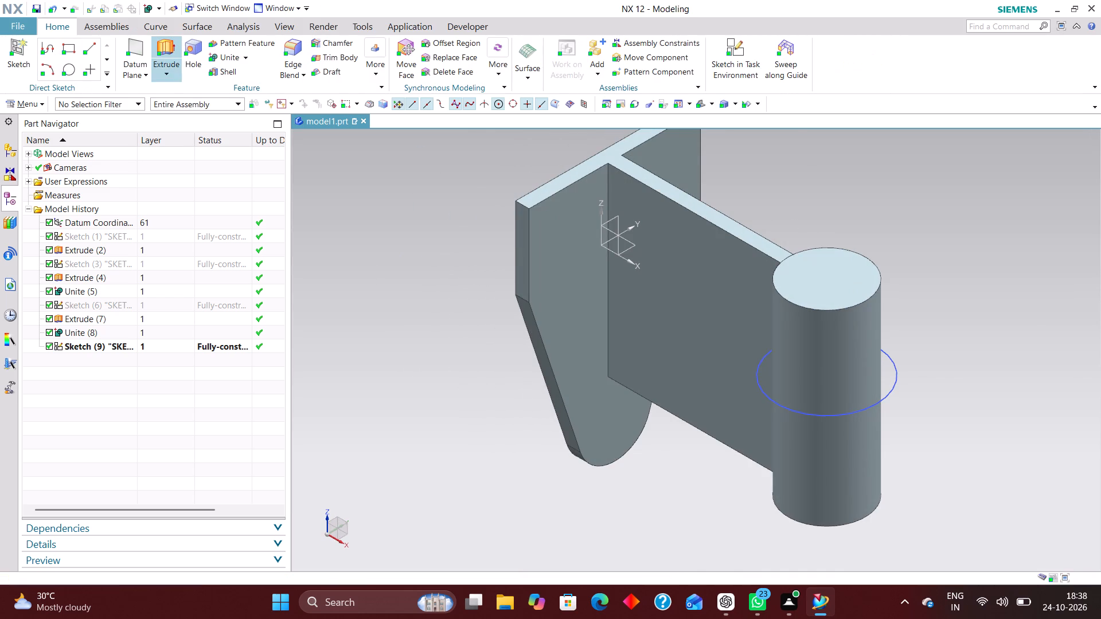
Extrude the 44 mm circle from 30 mm to 37 mm with Boolean set to None, forming a flange at the cylinder's top.
left_click(173, 45)
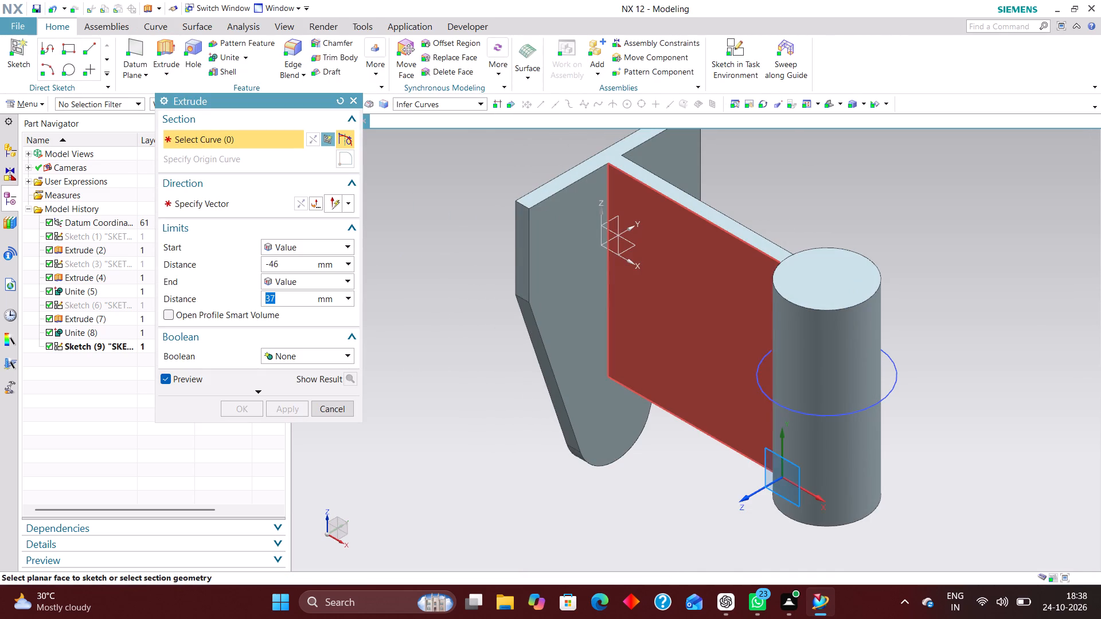
left_click(767, 398)
left_click_drag(827, 497, 822, 335)
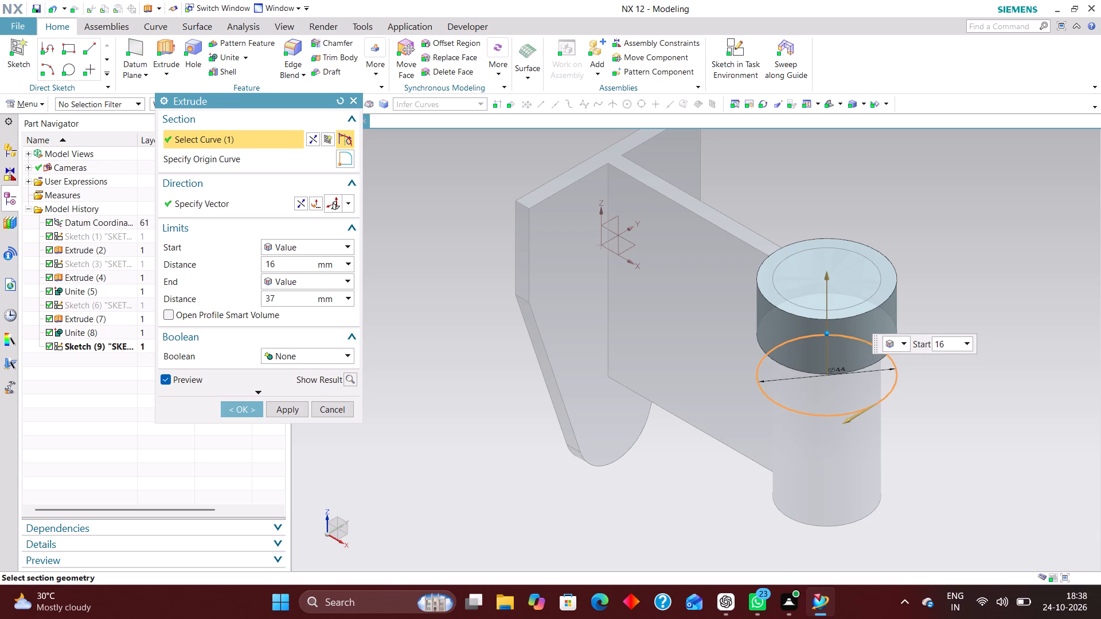
left_click_drag(822, 335, 827, 299)
middle_click_drag(946, 401, 954, 384)
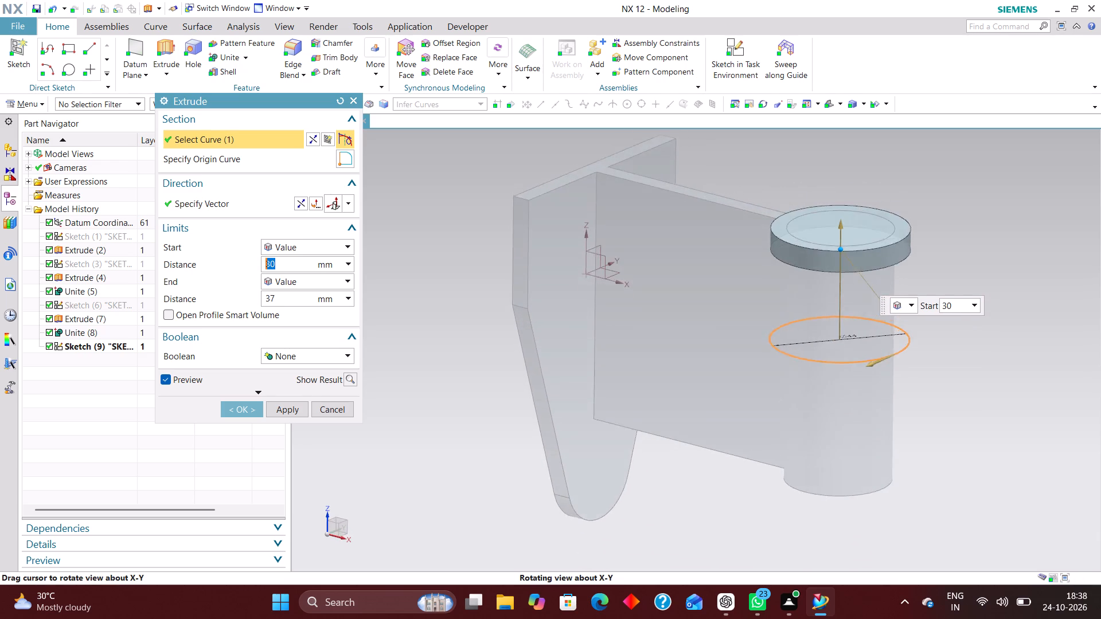
middle_click_drag(954, 384, 954, 390)
scroll(954, 390, "up", 1)
left_click(243, 408)
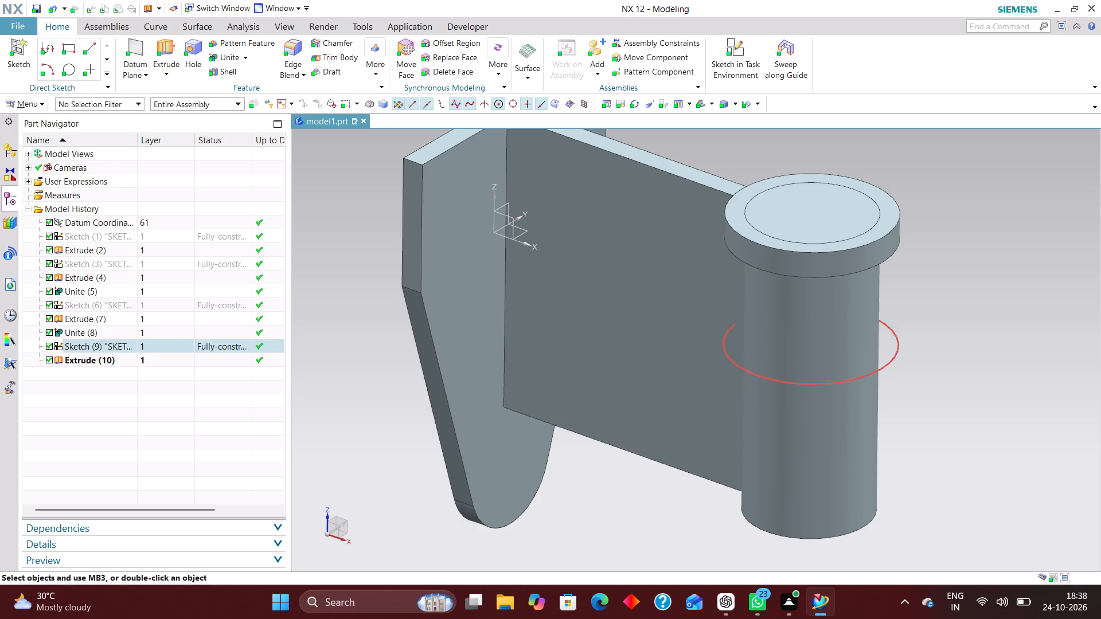
Hide the 44 mm circle's sketch.
right_click_drag(898, 336, 899, 392)
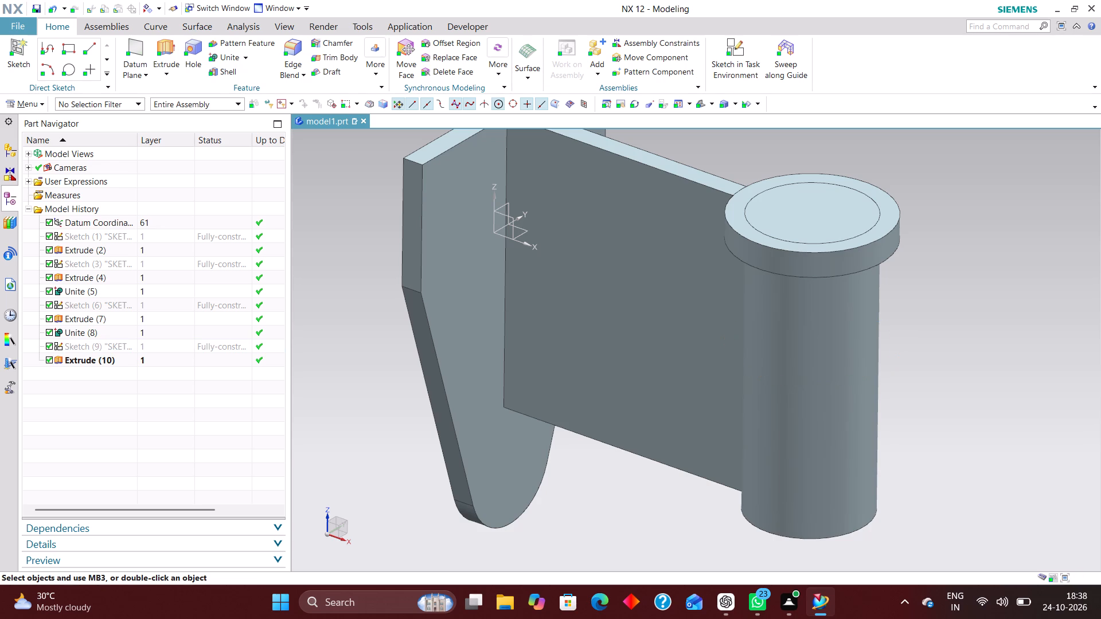
Pattern the flange linearly along the negative Z direction with a count of 2, a 76 mm pitch and Symmetric on.
left_click(268, 41)
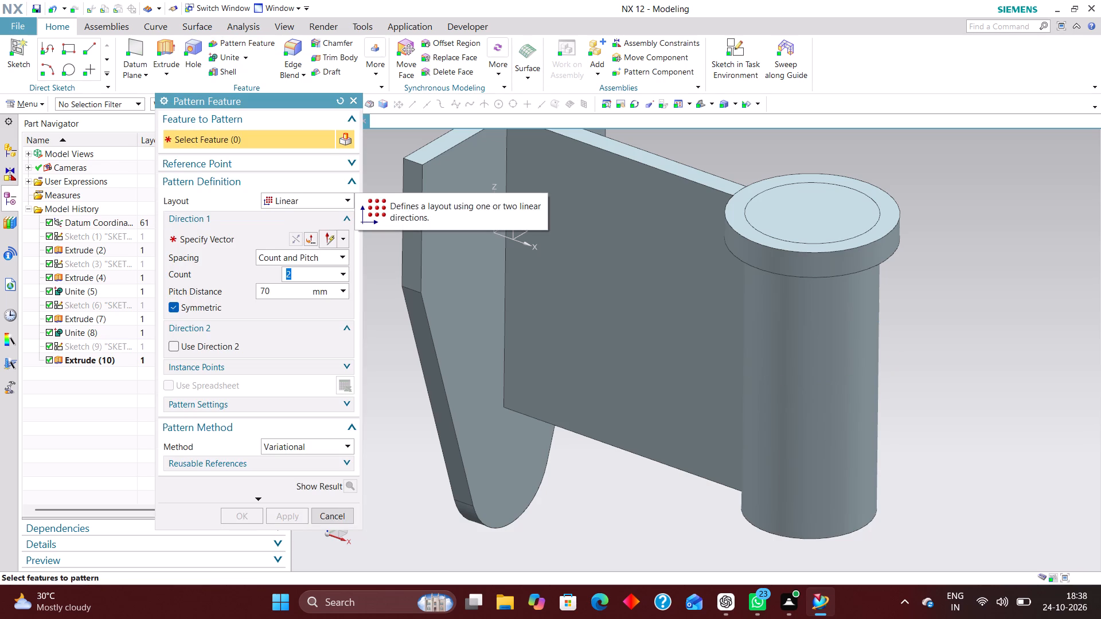
left_click(241, 234)
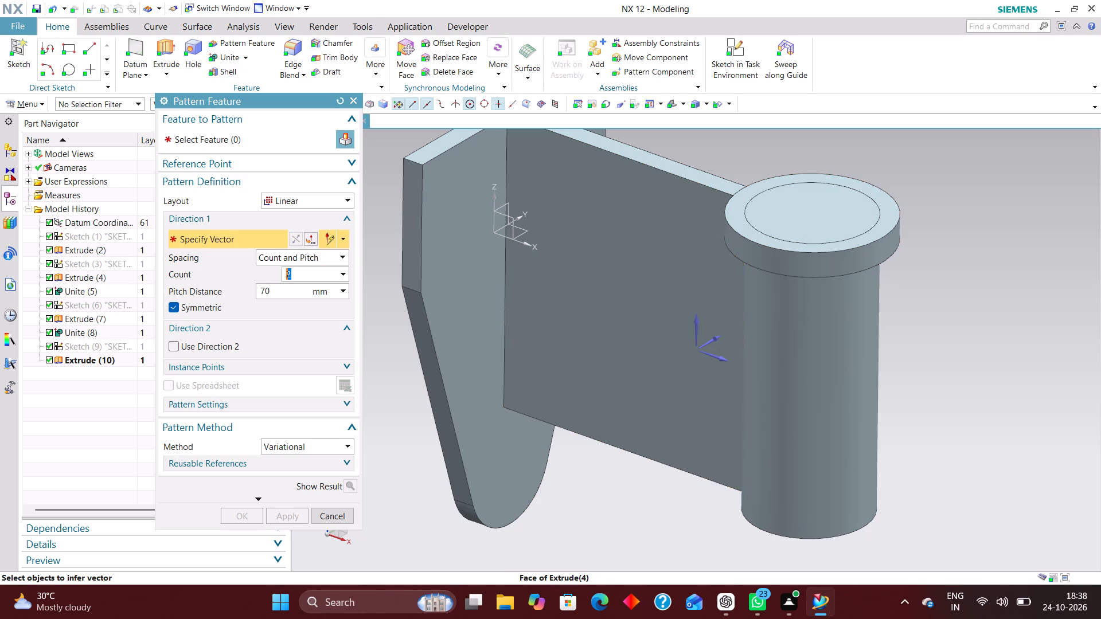
left_click(723, 361)
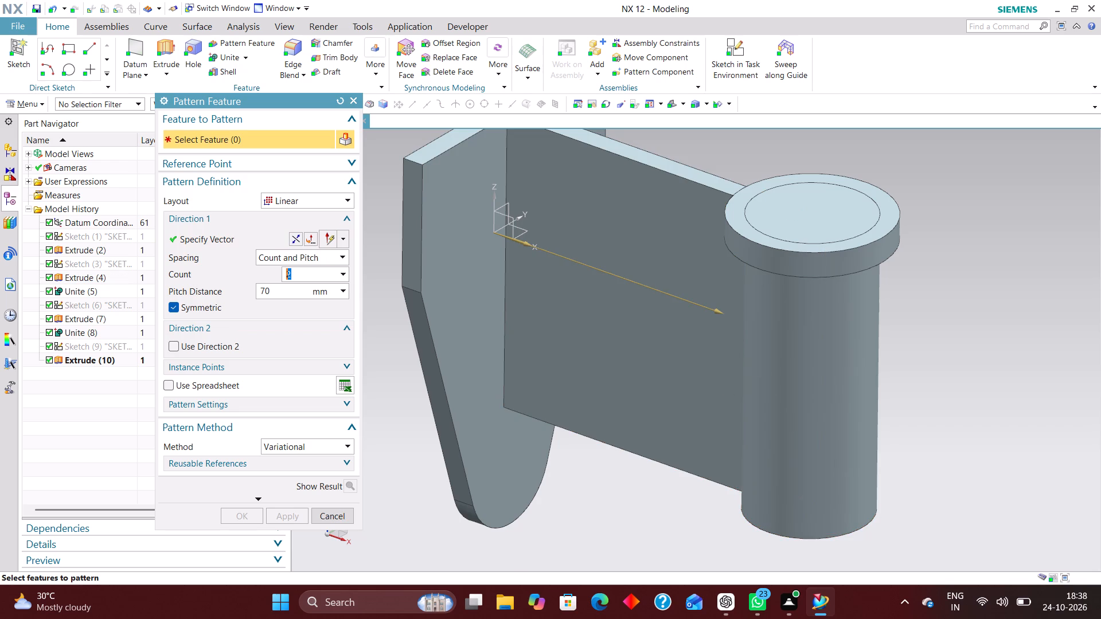
left_click(220, 234)
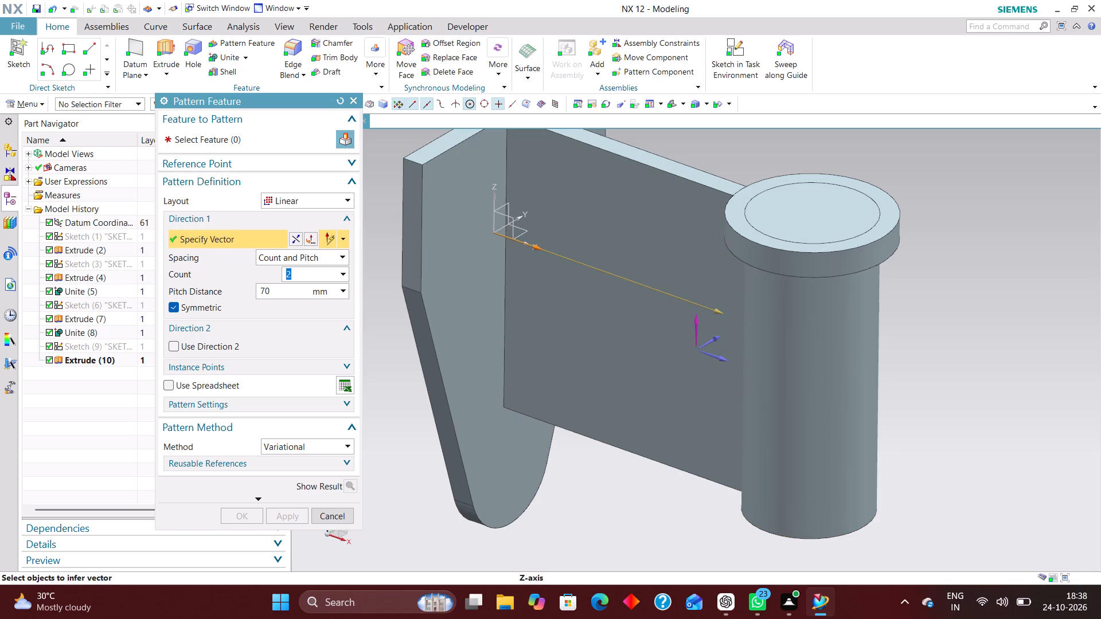
left_click(694, 326)
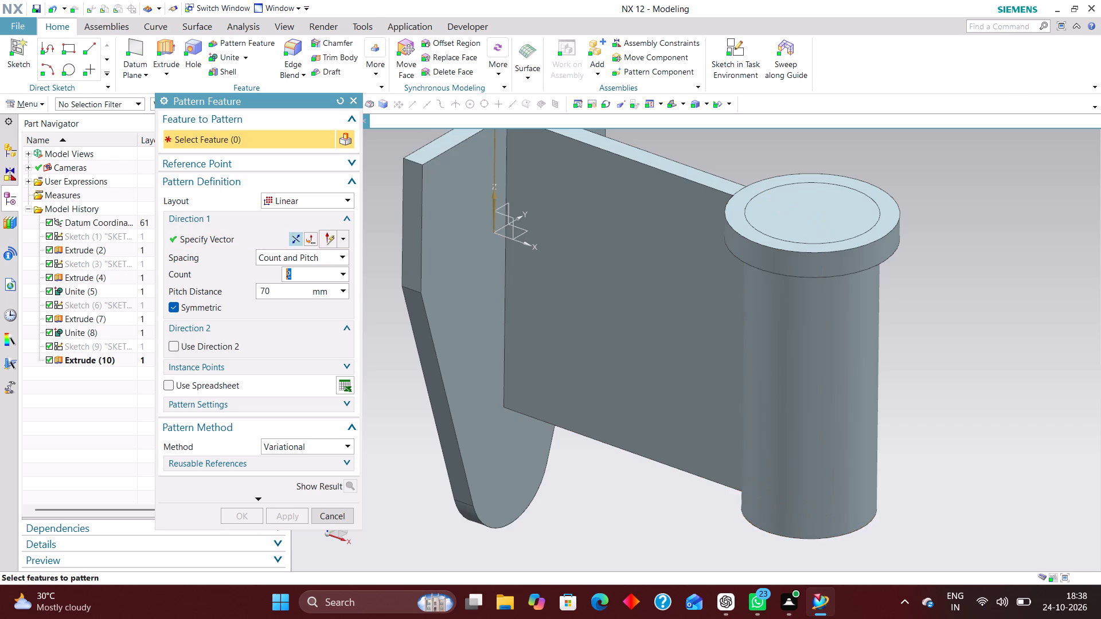
left_click(299, 238)
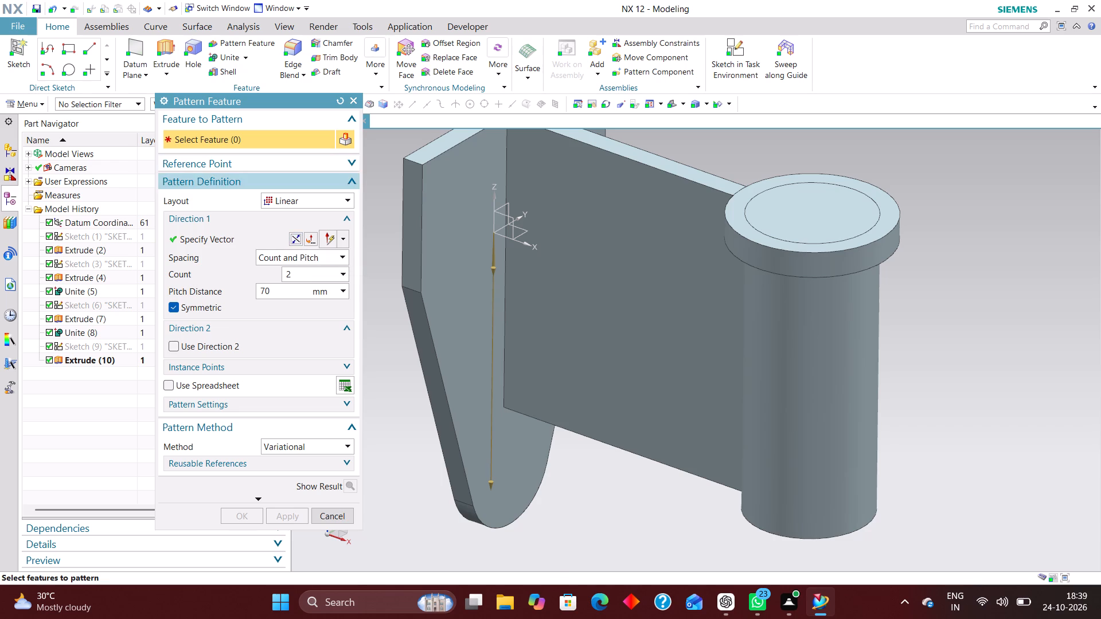
left_click(858, 260)
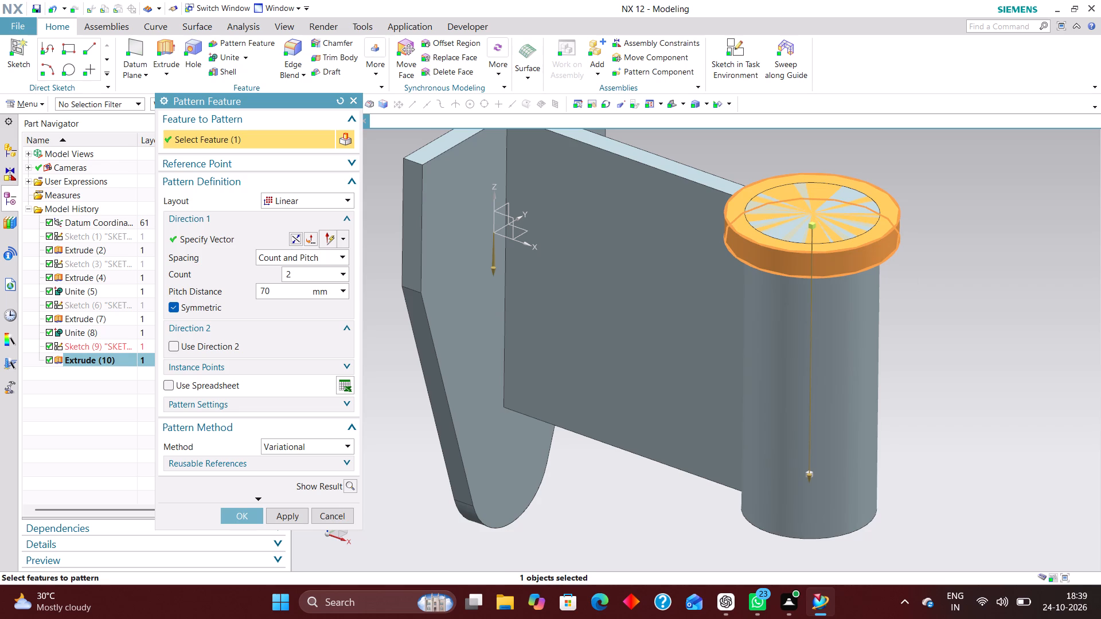
left_click_drag(275, 291, 253, 292)
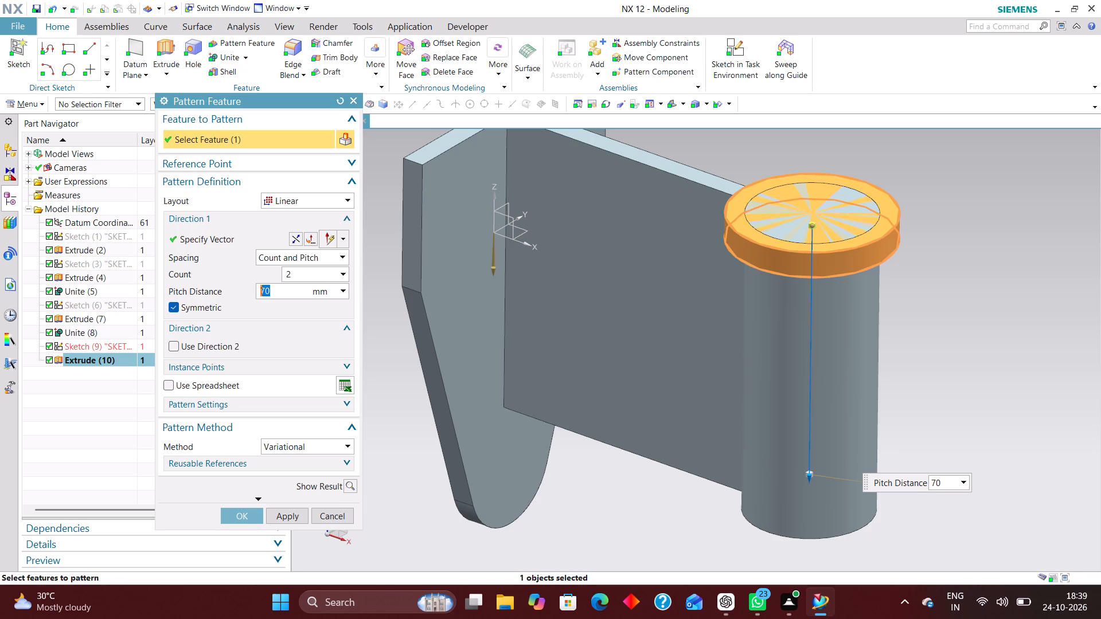
type("76")
key("Return")
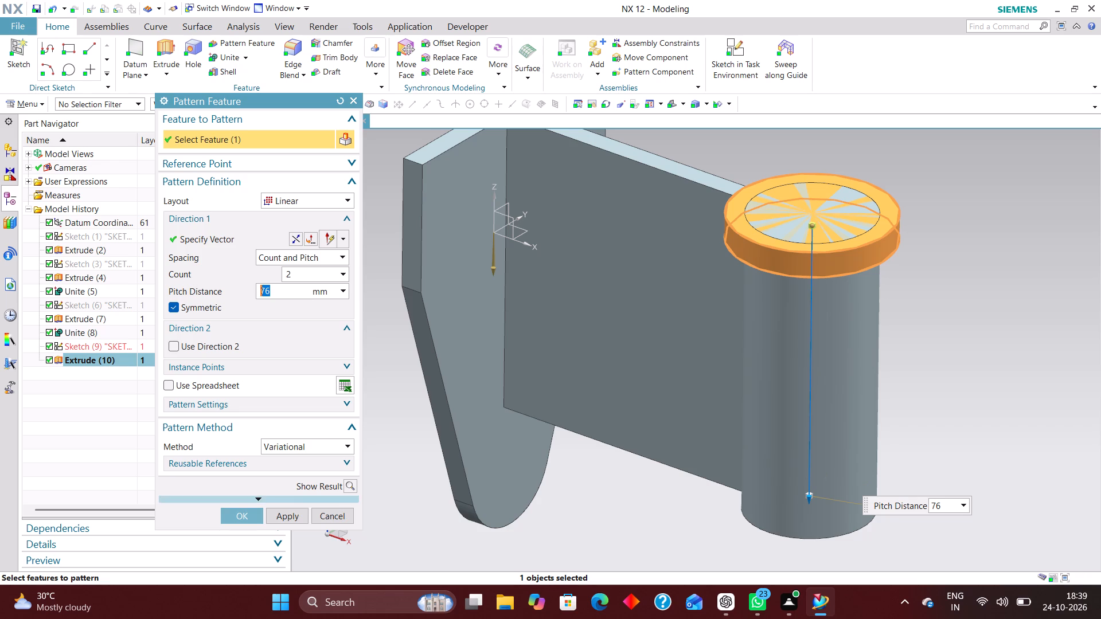
left_click(292, 516)
middle_click_drag(665, 510, 665, 508)
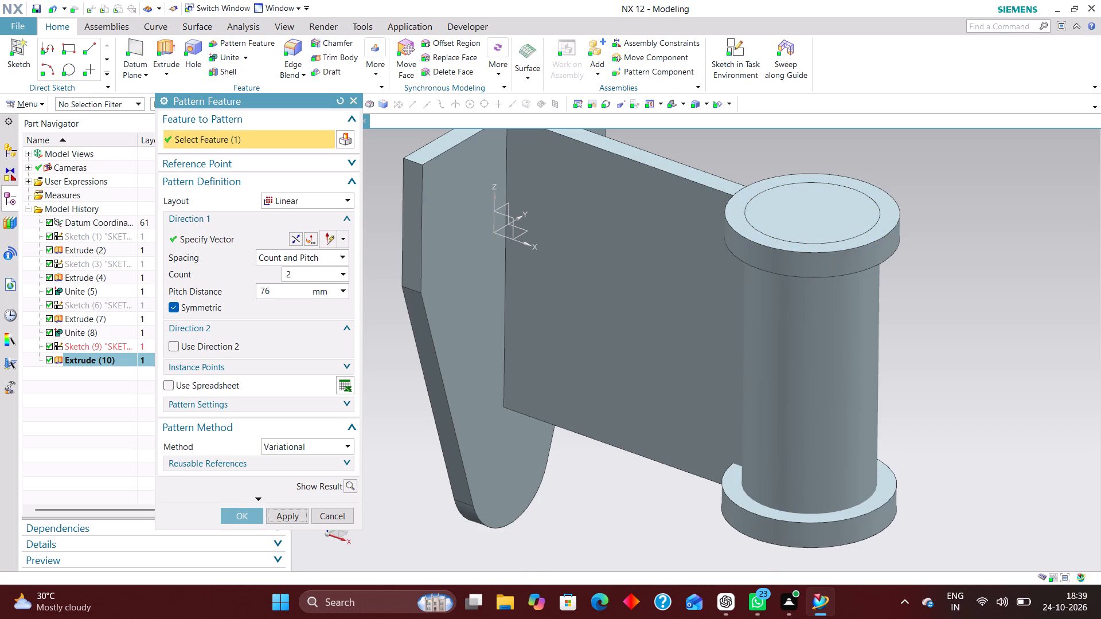
middle_click_drag(665, 508, 679, 491)
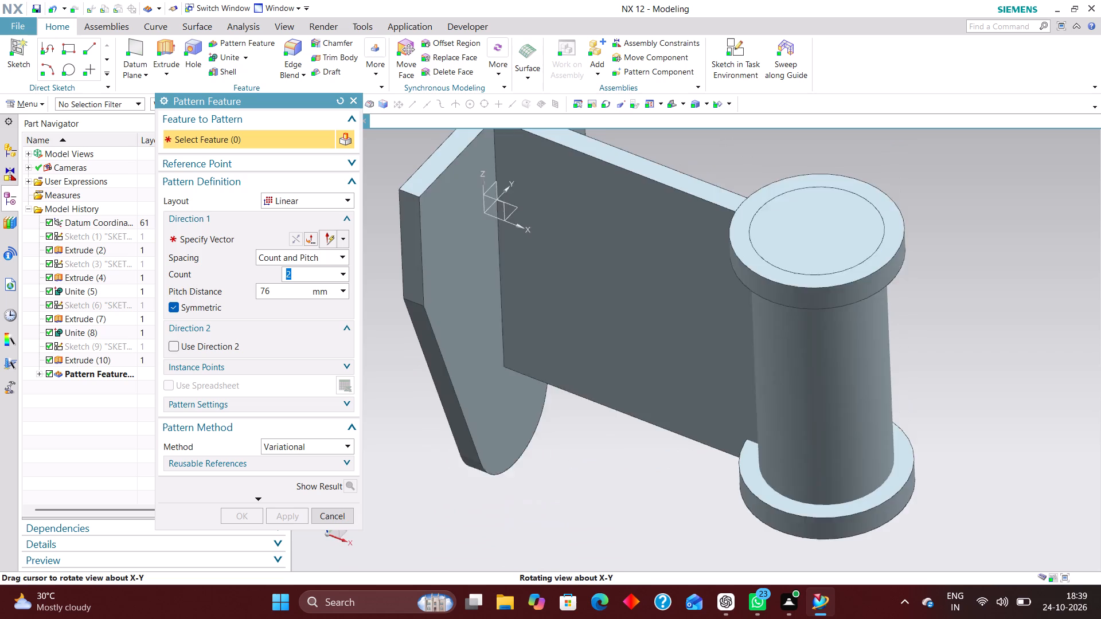
middle_click_drag(679, 491, 679, 482)
scroll(662, 504, "down", 3)
scroll(676, 479, "up", 1)
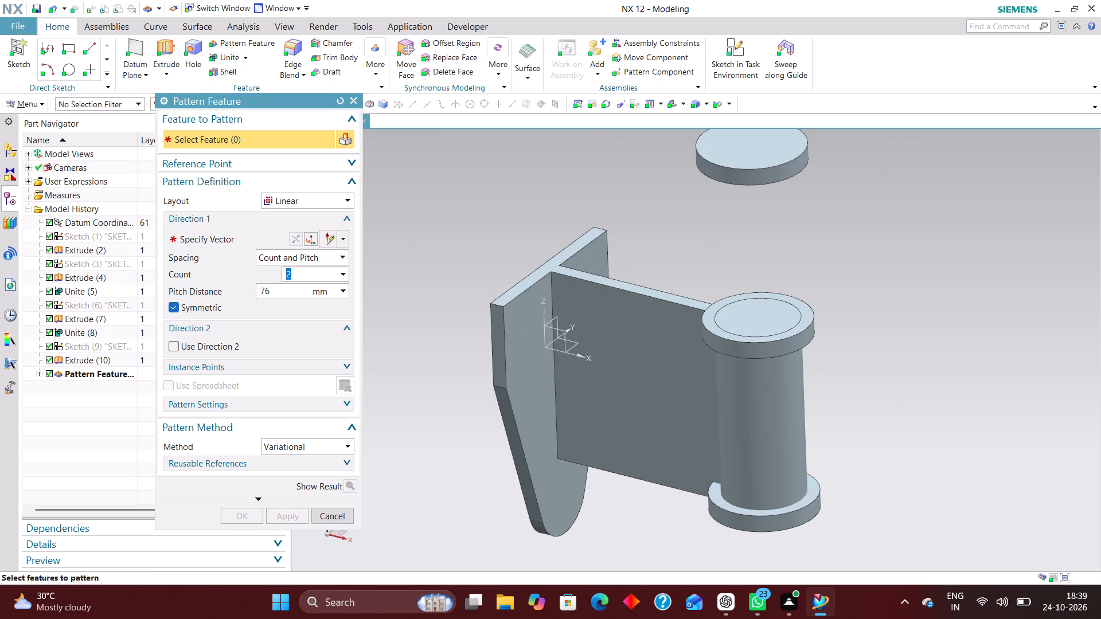
left_click(170, 307)
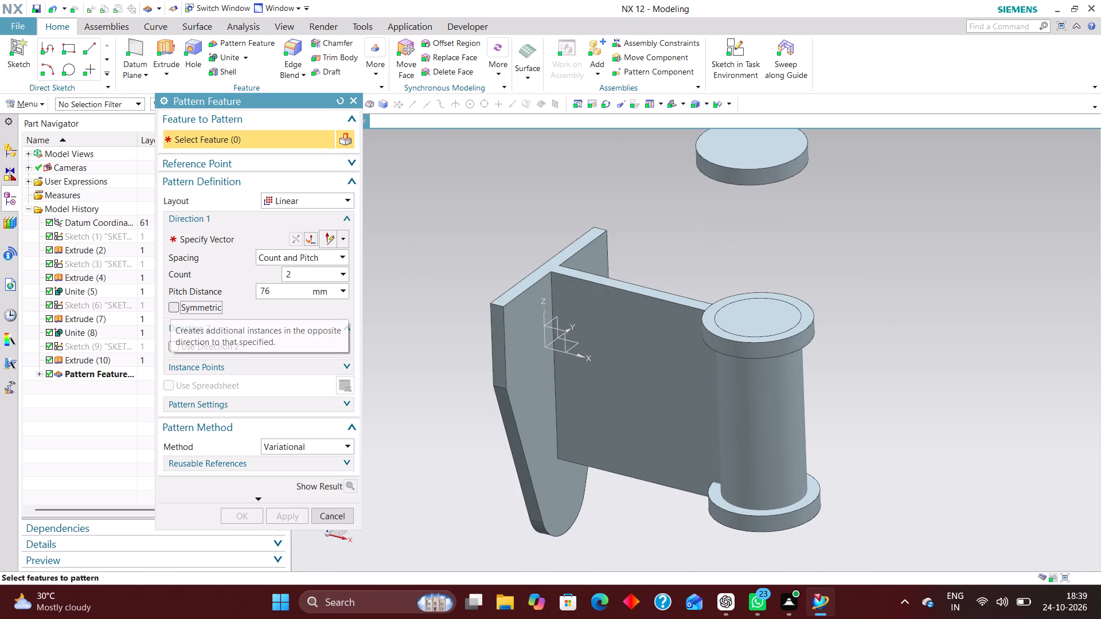
left_click(331, 510)
Edit the flange's linear pattern to turn off Symmetric.
left_click(157, 371)
right_click(157, 372)
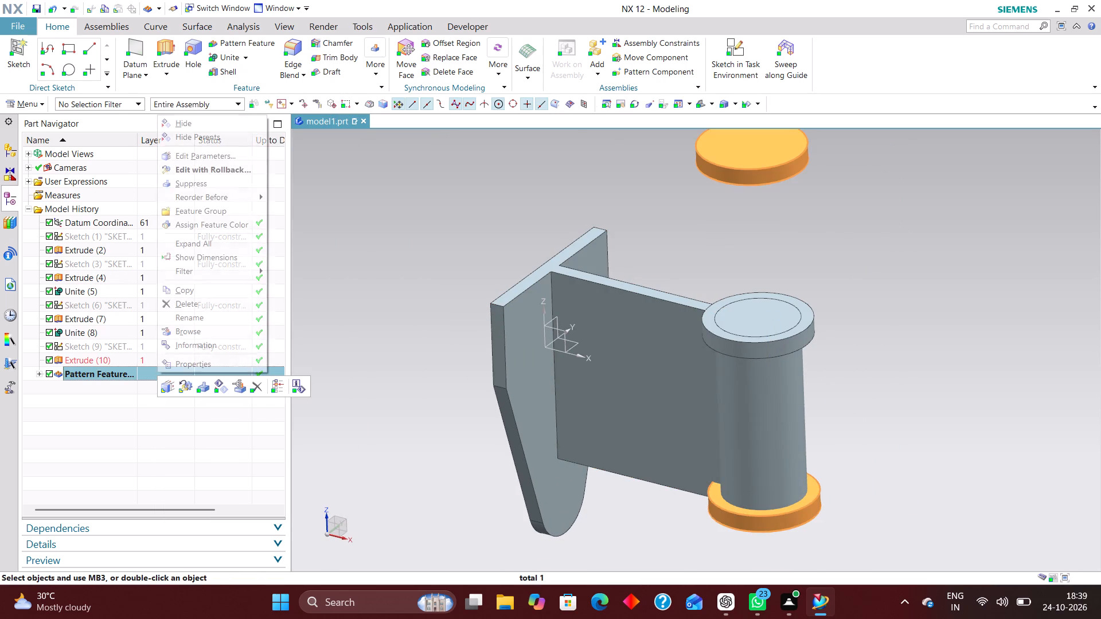
left_click(231, 173)
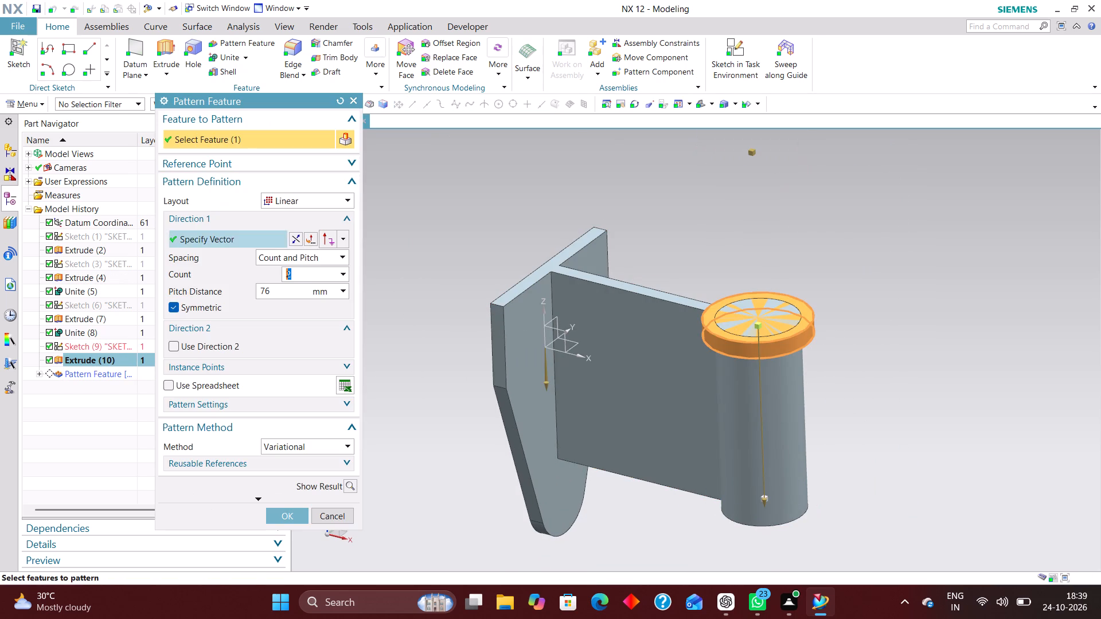
left_click(176, 306)
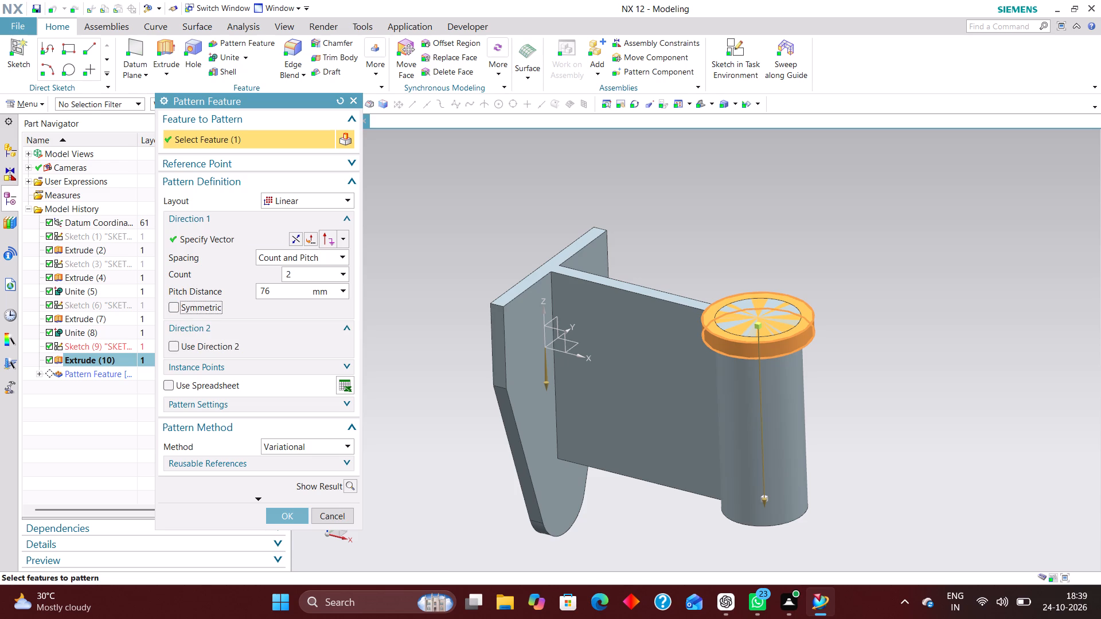
left_click(276, 512)
Unite the bracket body with the two flanges at the cylinder's ends, using the bracket as the target.
middle_click_drag(639, 539, 655, 461)
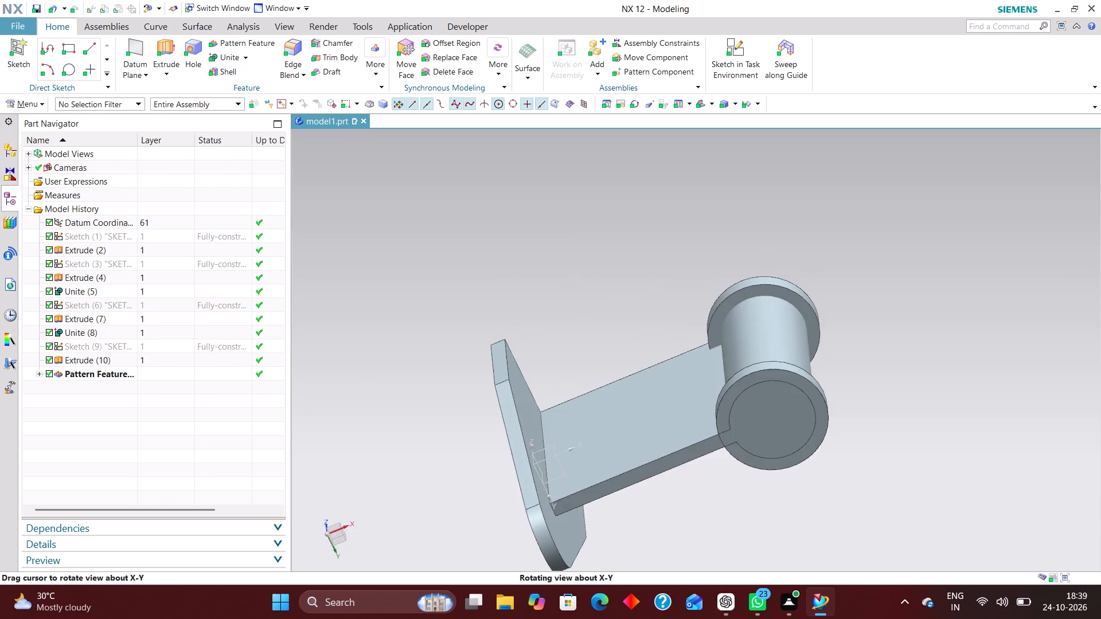
middle_click_drag(655, 461, 653, 528)
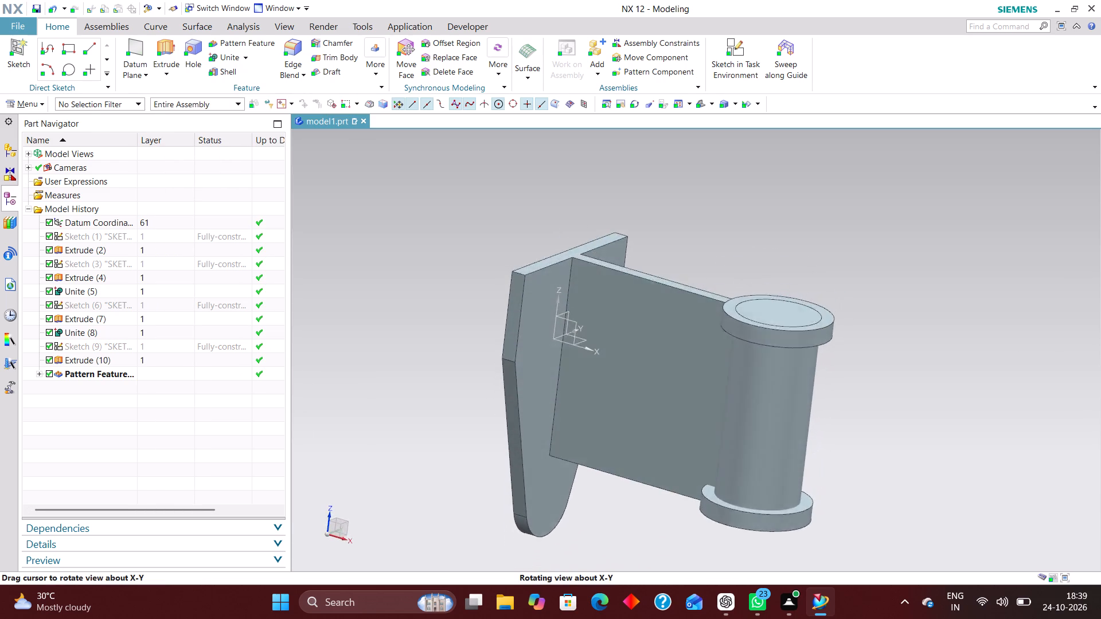
middle_click_drag(653, 528, 653, 539)
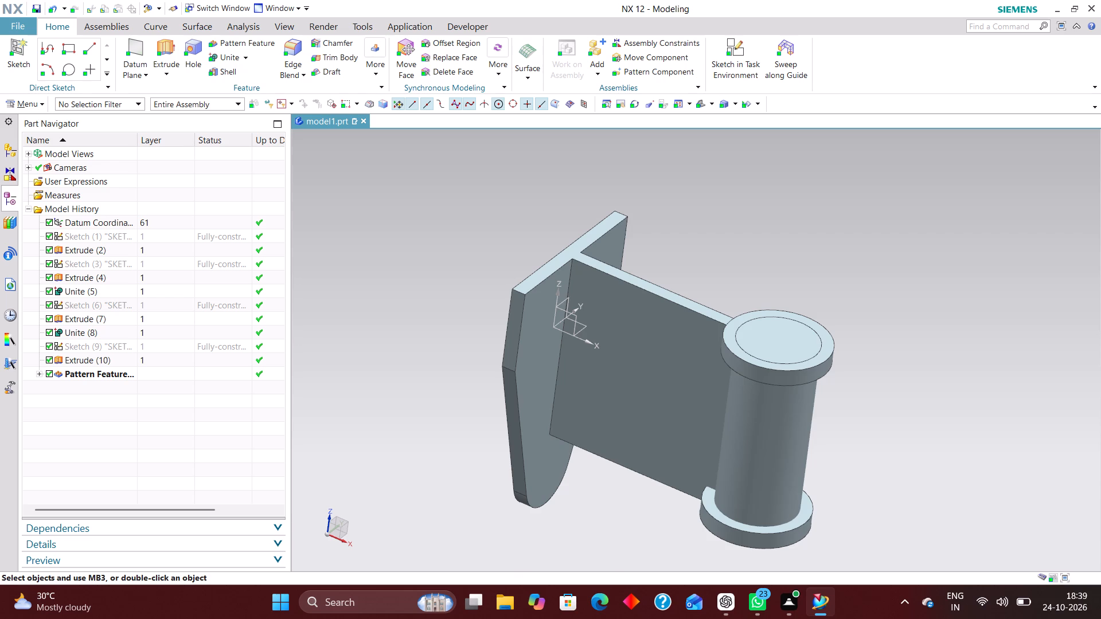
left_click(218, 58)
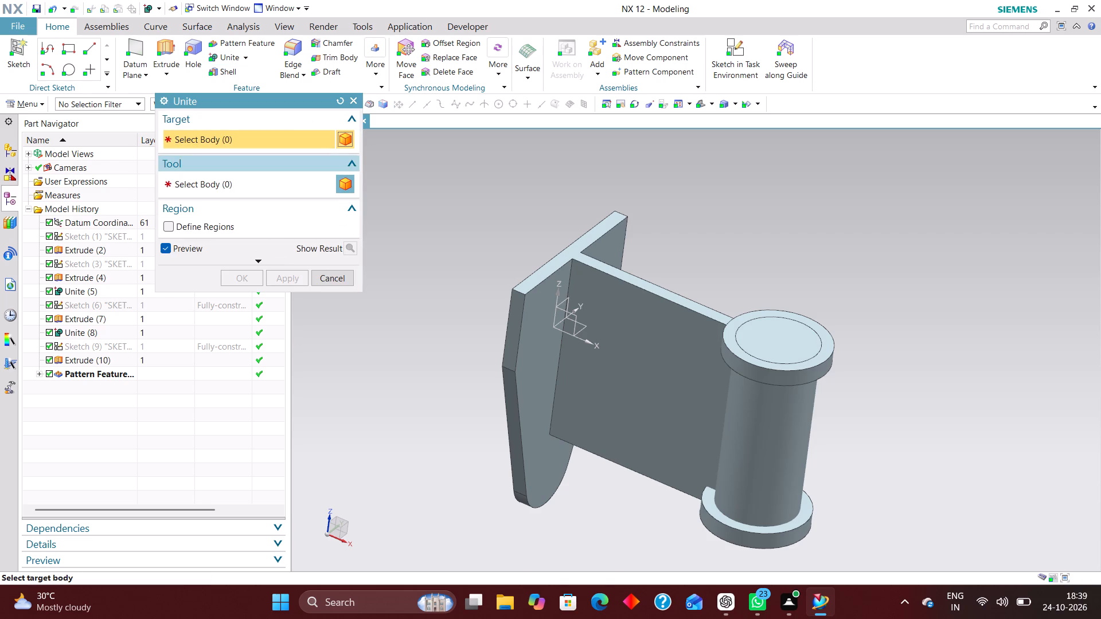
left_click(686, 434)
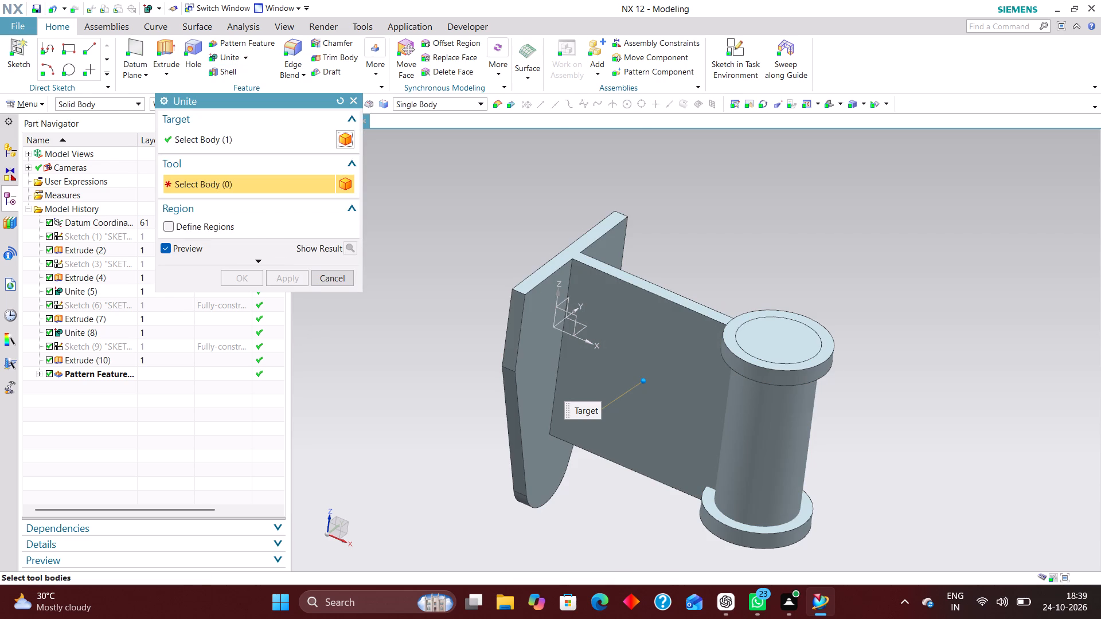
left_click(731, 355)
left_click(727, 546)
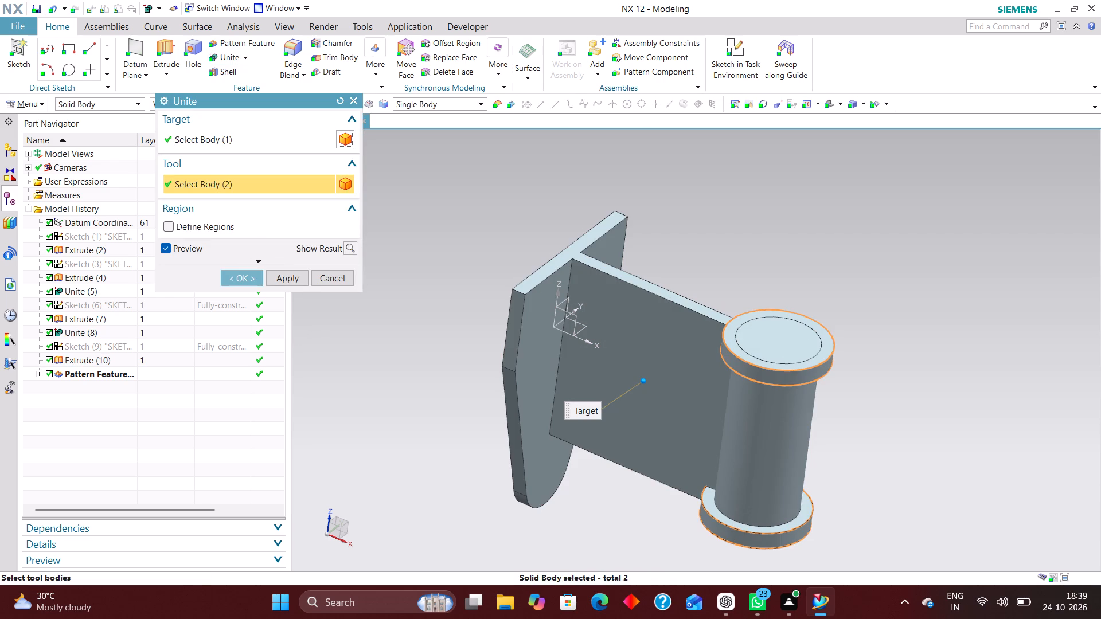
left_click(237, 278)
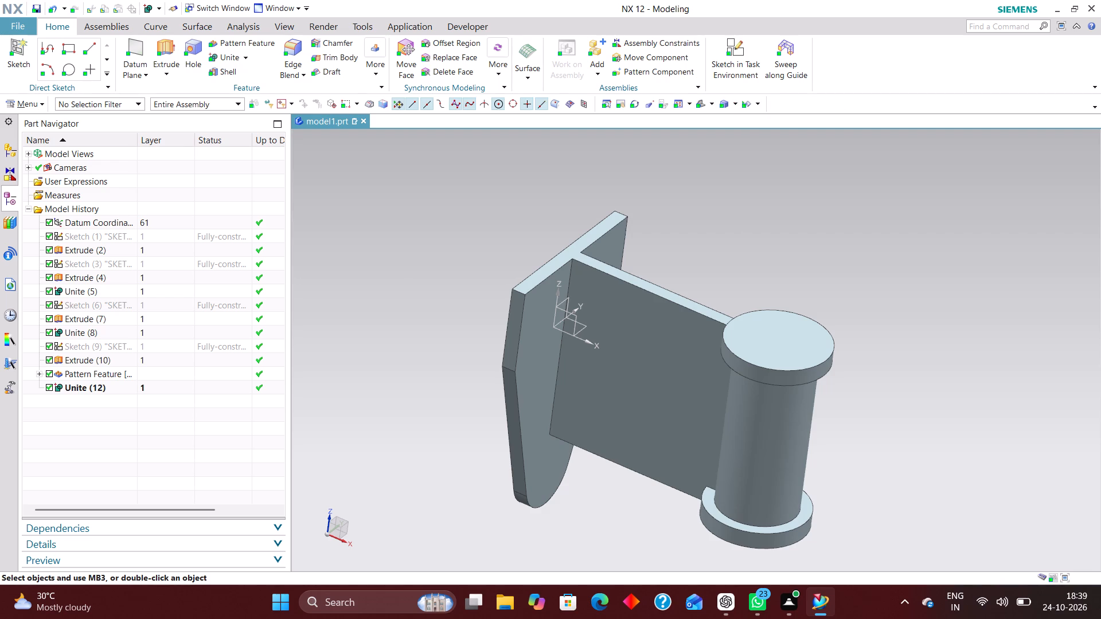
Set the end distance of the 44 mm flange's extrusion to 36 mm.
right_click_drag(915, 409, 877, 409)
scroll(721, 286, "up", 7)
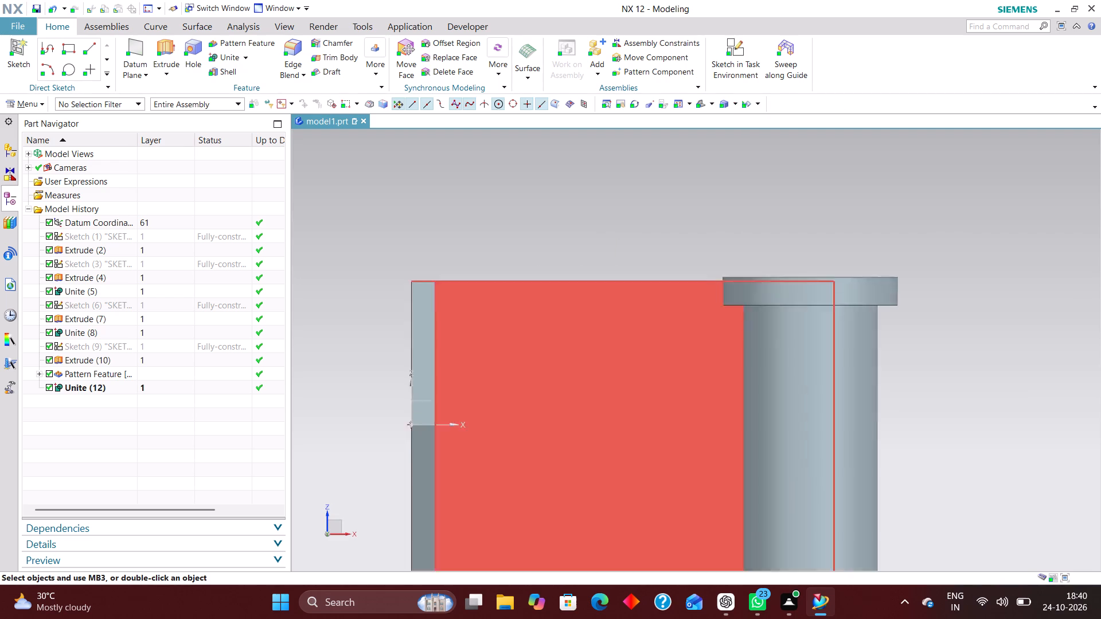
double_click(829, 283)
scroll(517, 323, "down", 2)
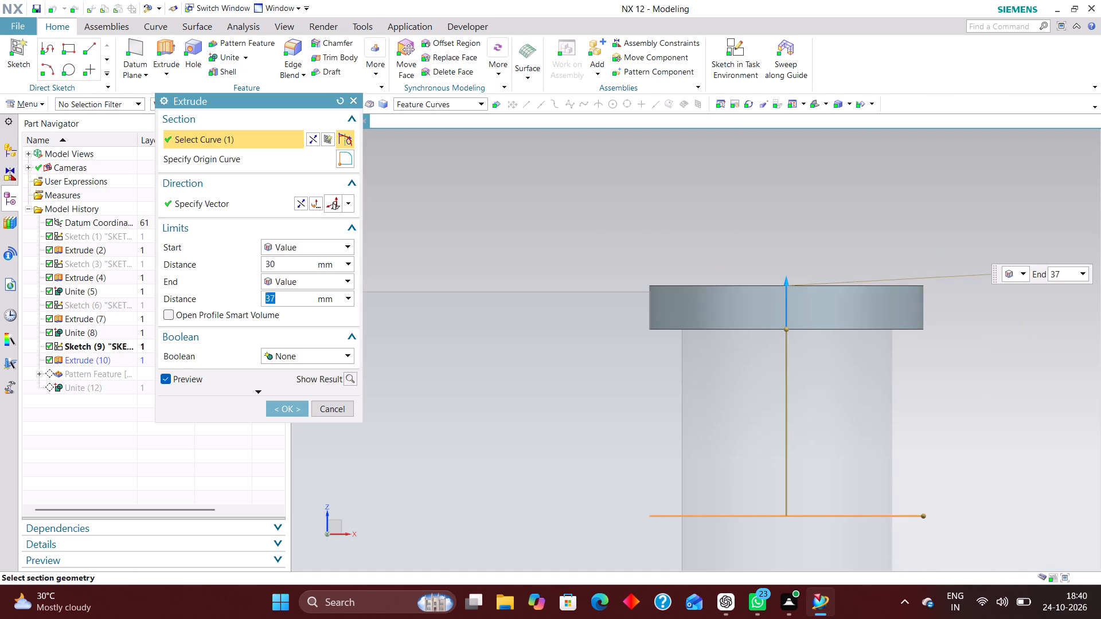
left_click_drag(786, 282, 788, 284)
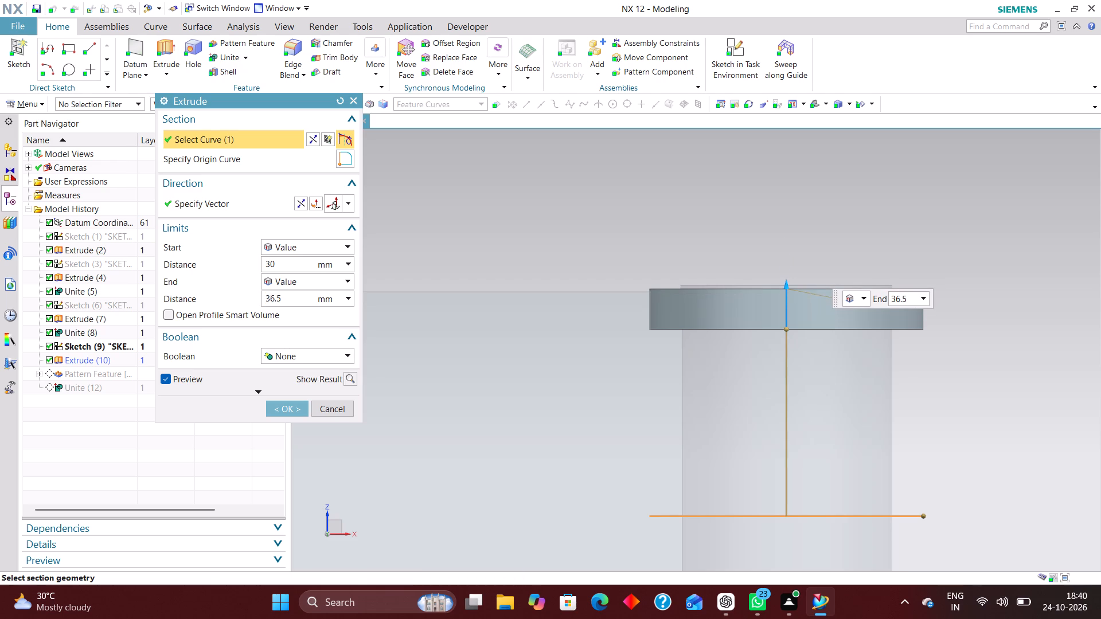
left_click_drag(788, 284, 790, 289)
left_click(276, 409)
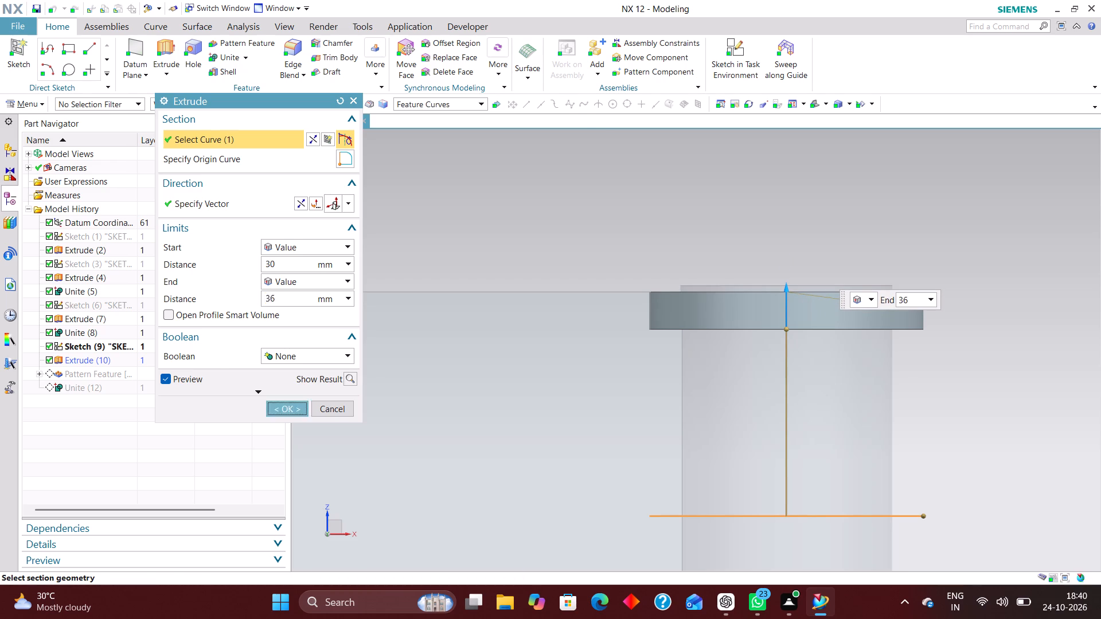
Shorten the end of the cylinder's extrusion so its top face is flush with the upper flange.
scroll(990, 373, "down", 1)
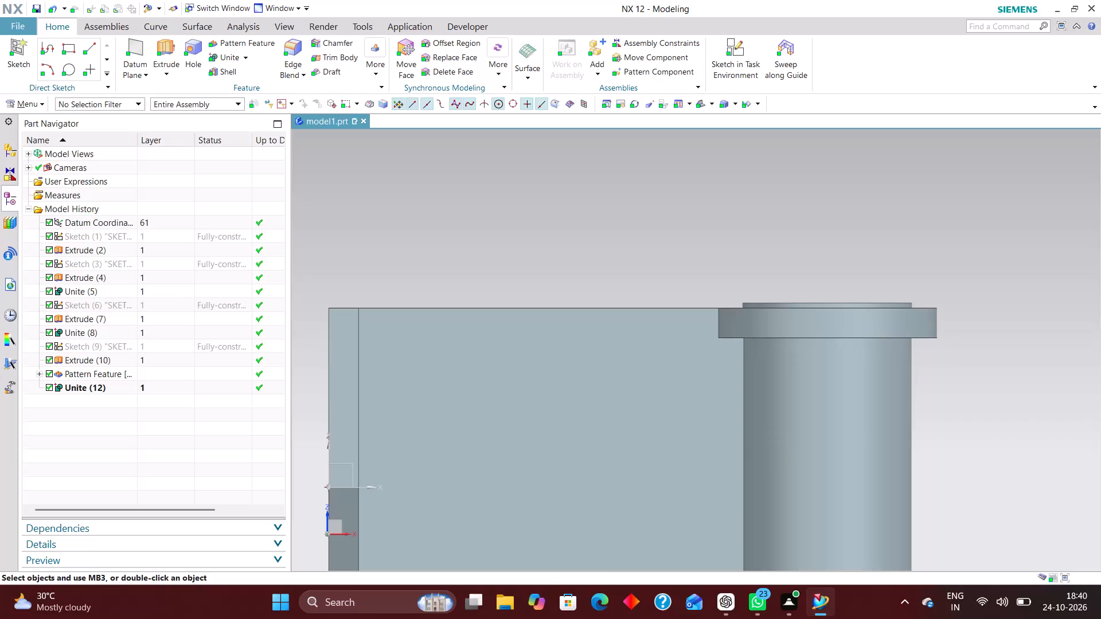
middle_click_drag(990, 373, 991, 390)
double_click(863, 312)
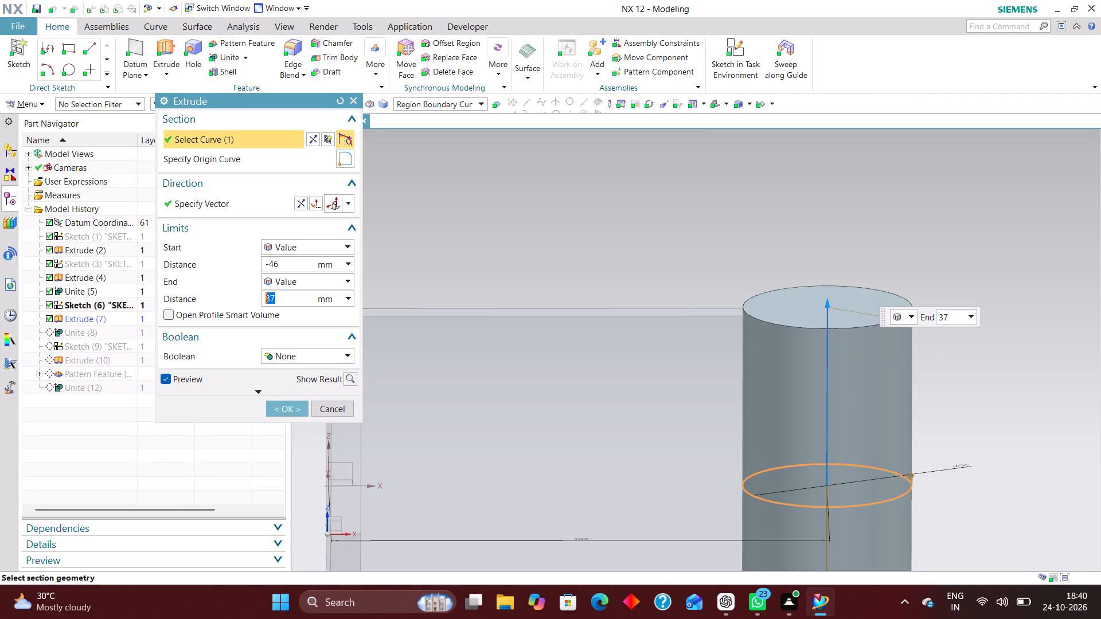
right_click_drag(1012, 356, 898, 368)
left_click_drag(825, 303, 829, 309)
left_click(283, 405)
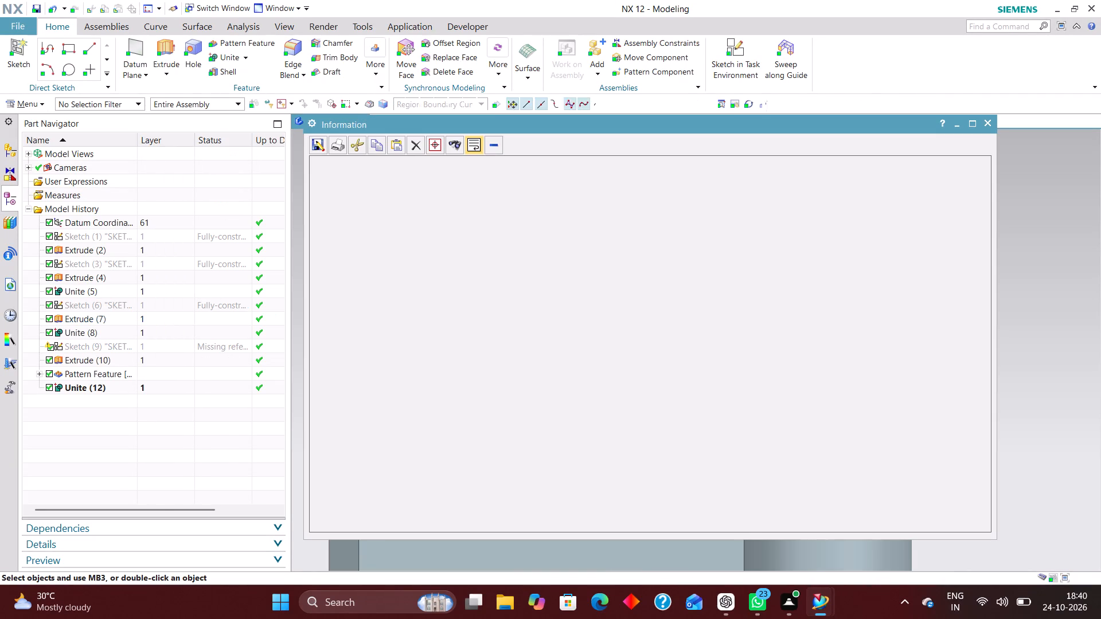
left_click(993, 121)
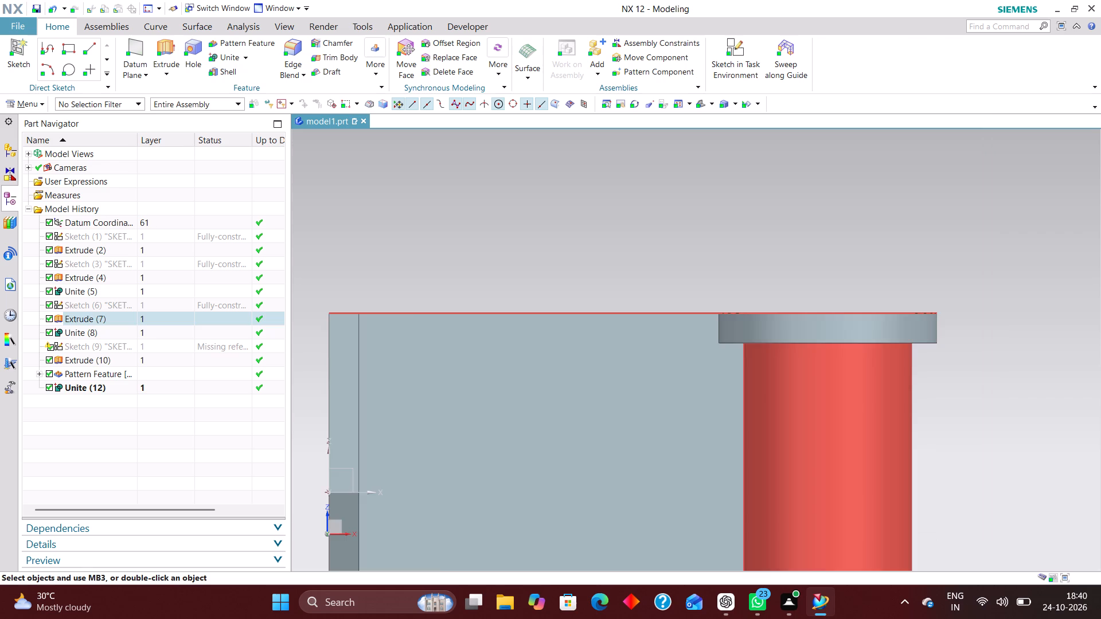
Inspect the united bracket and both flanges from below, from above and in isometric view.
scroll(895, 394, "down", 2)
middle_click_drag(958, 389, 946, 347)
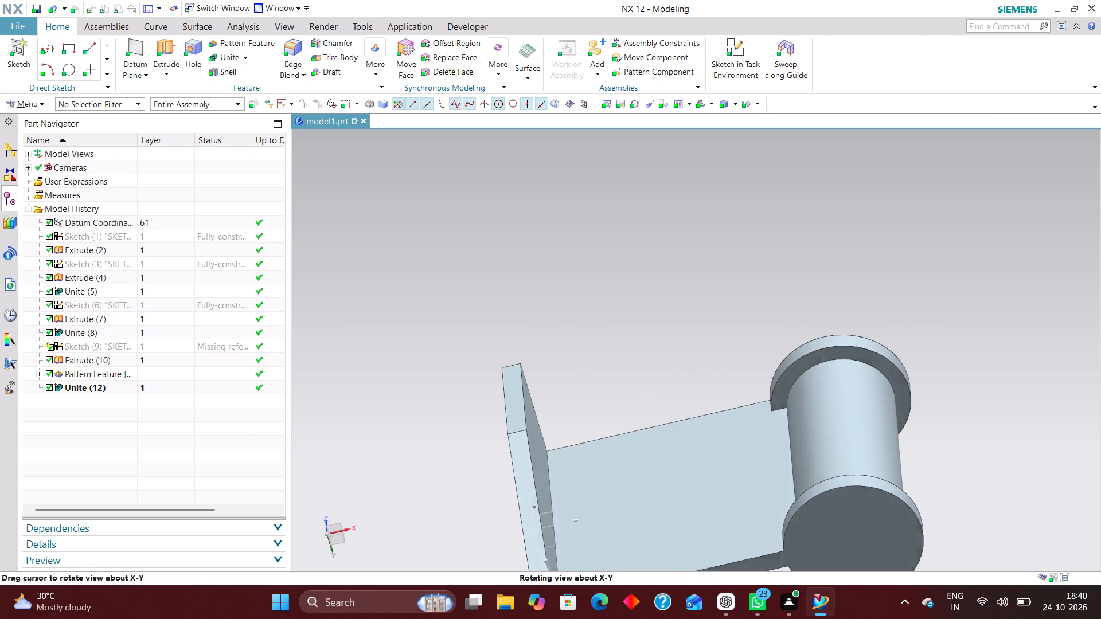
middle_click_drag(946, 347, 947, 335)
middle_click_drag(946, 355, 935, 474)
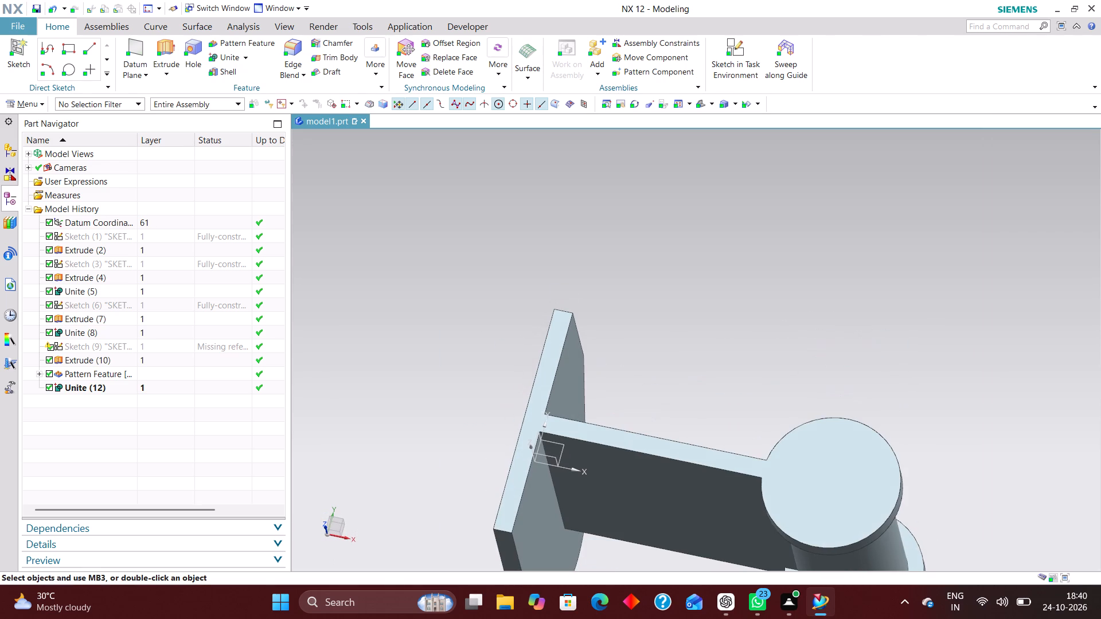
key("End")
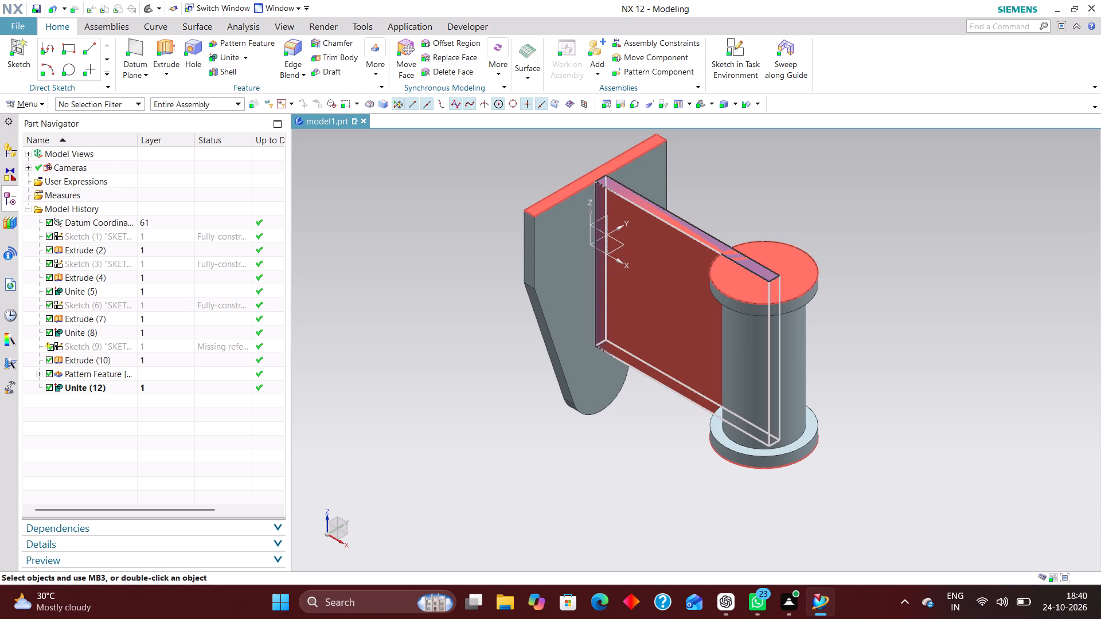
scroll(895, 548, "down", 1)
scroll(893, 403, "up", 1)
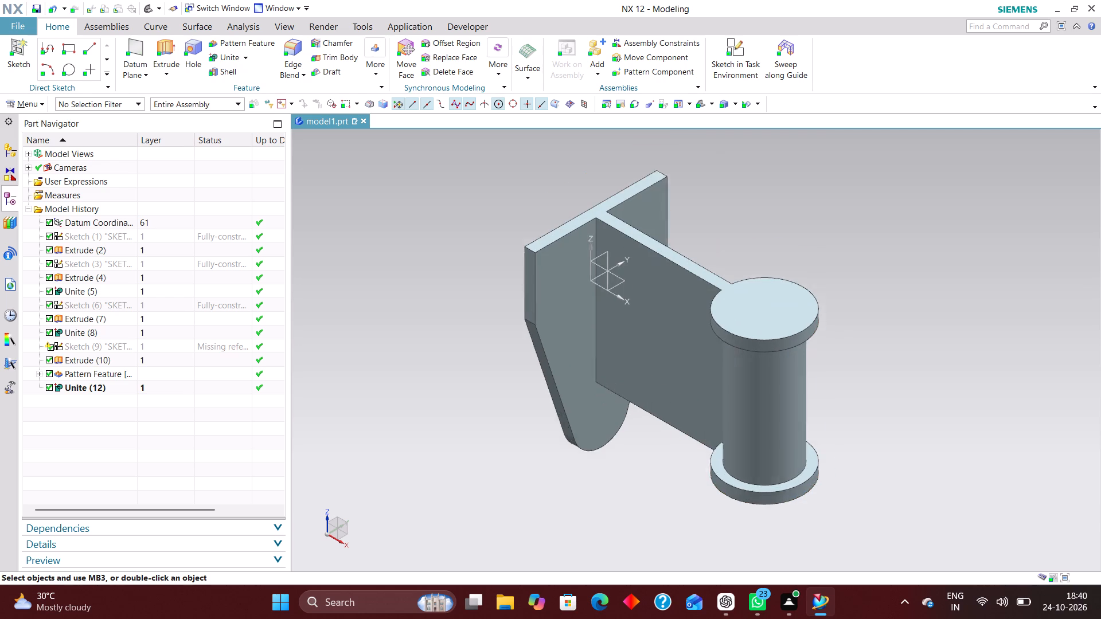
scroll(893, 403, "up", 1)
scroll(731, 449, "down", 1)
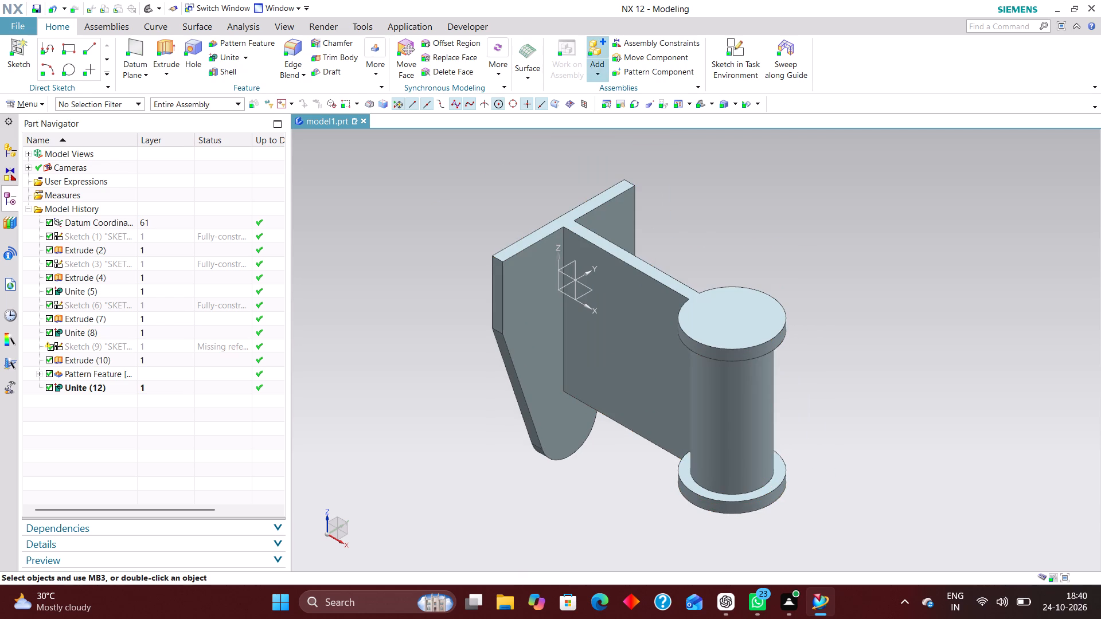
Open the 44 mm flange circle's sketch for editing.
left_click(731, 46)
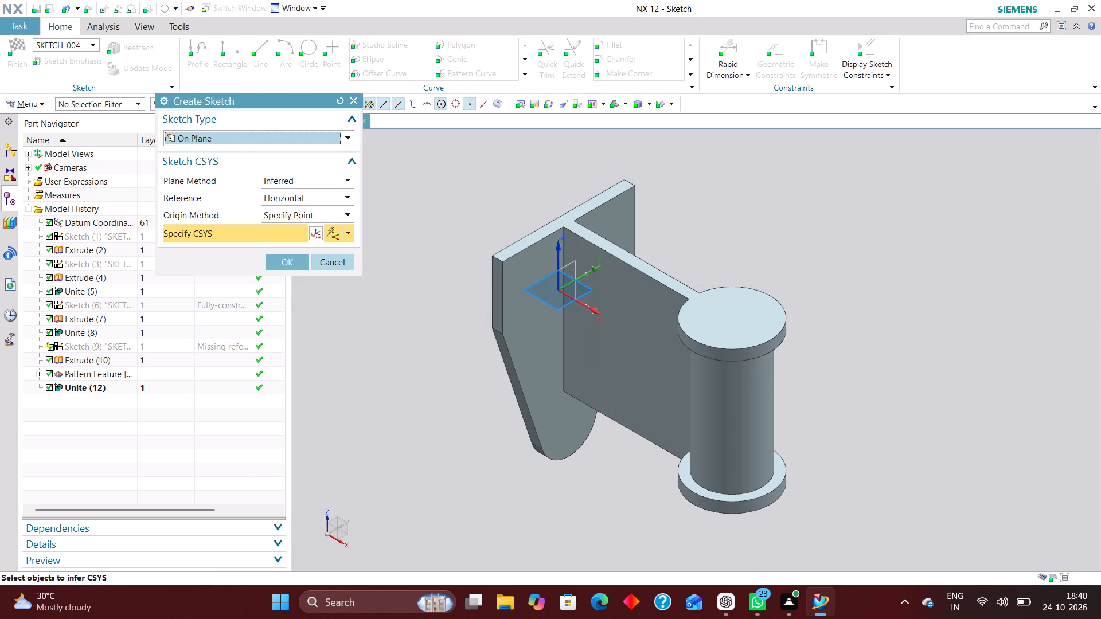
left_click(345, 263)
left_click(173, 346)
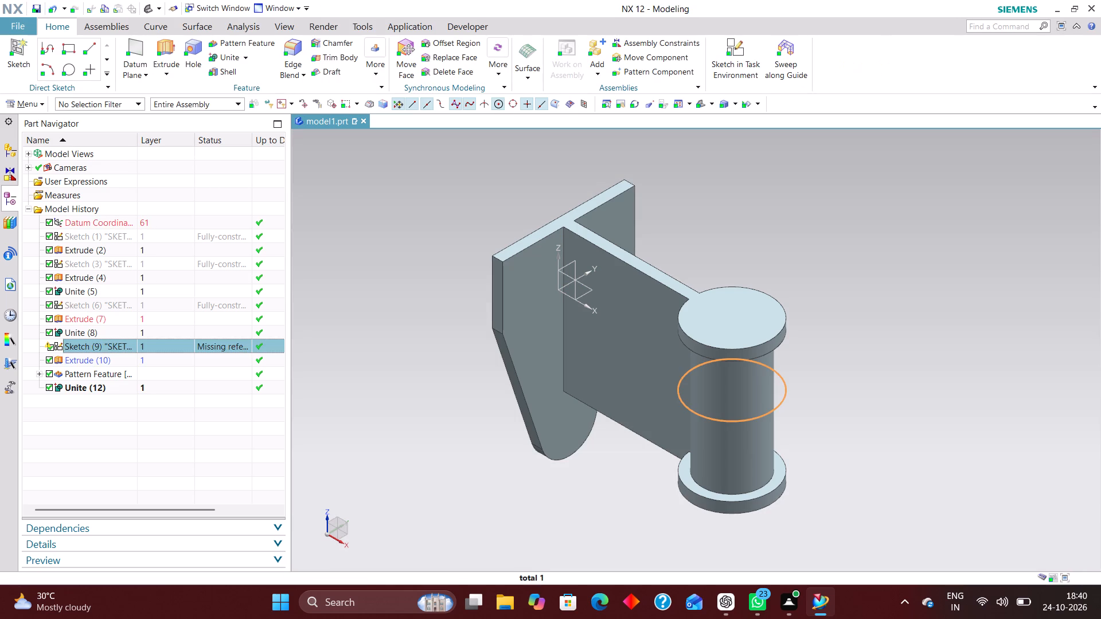
right_click(173, 346)
left_click(259, 74)
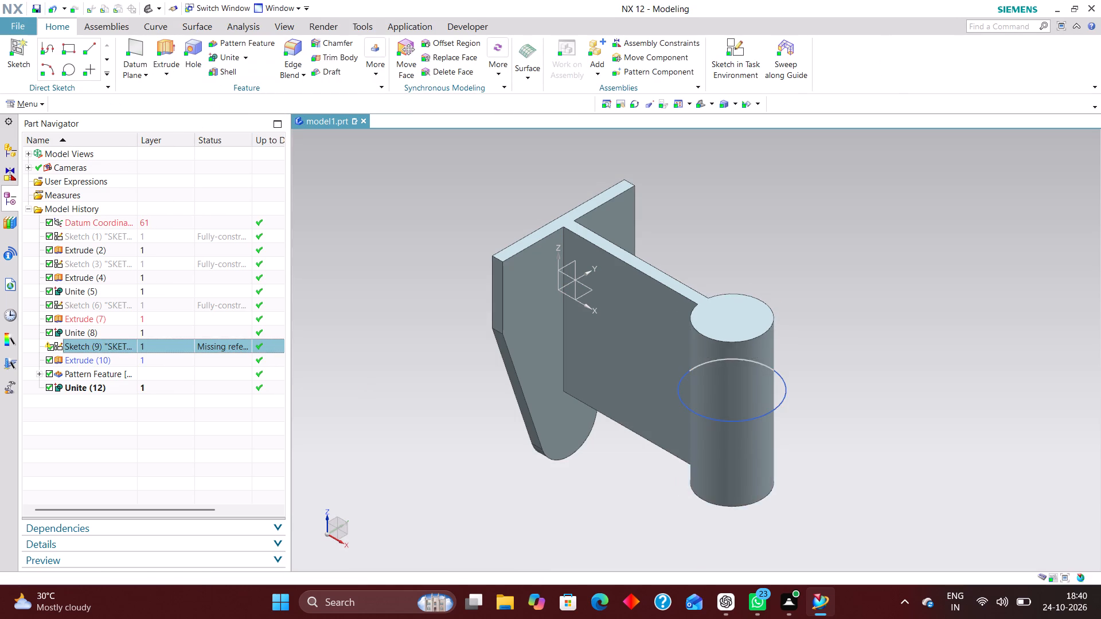
Hide the bracket's solid body while editing the 44 mm circle's sketch.
scroll(648, 249, "down", 4)
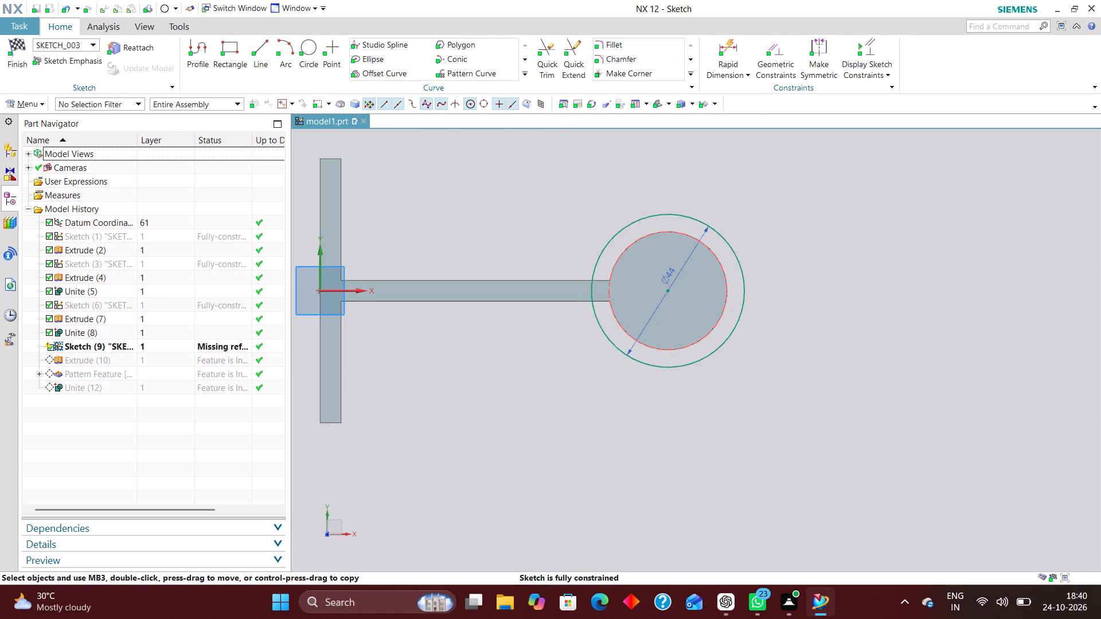
right_click_drag(727, 283, 622, 284)
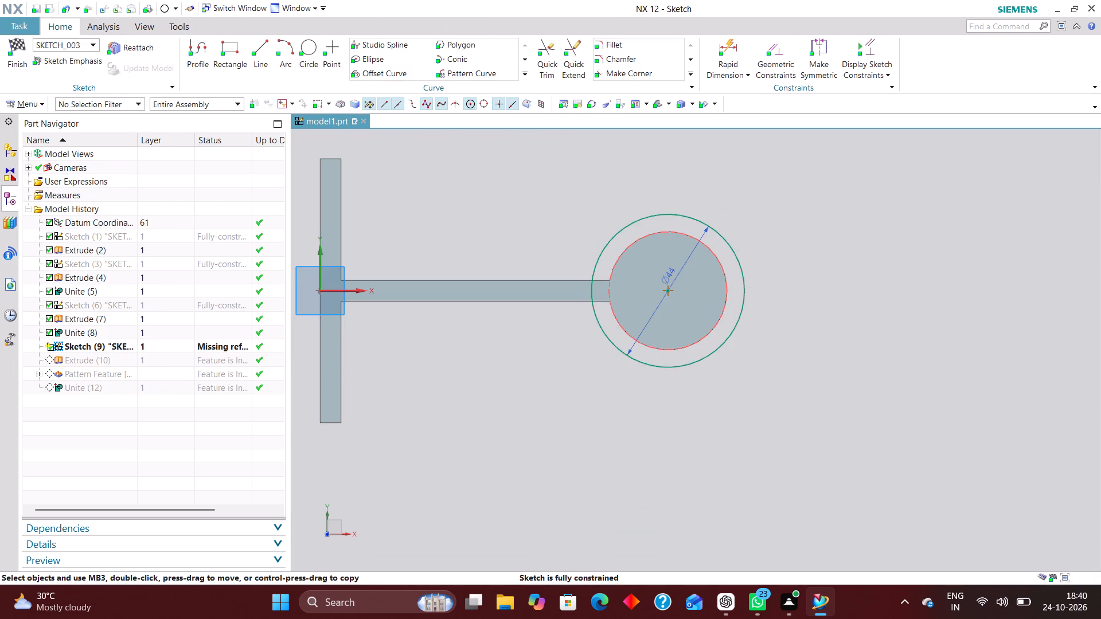
right_click_drag(725, 281, 690, 281)
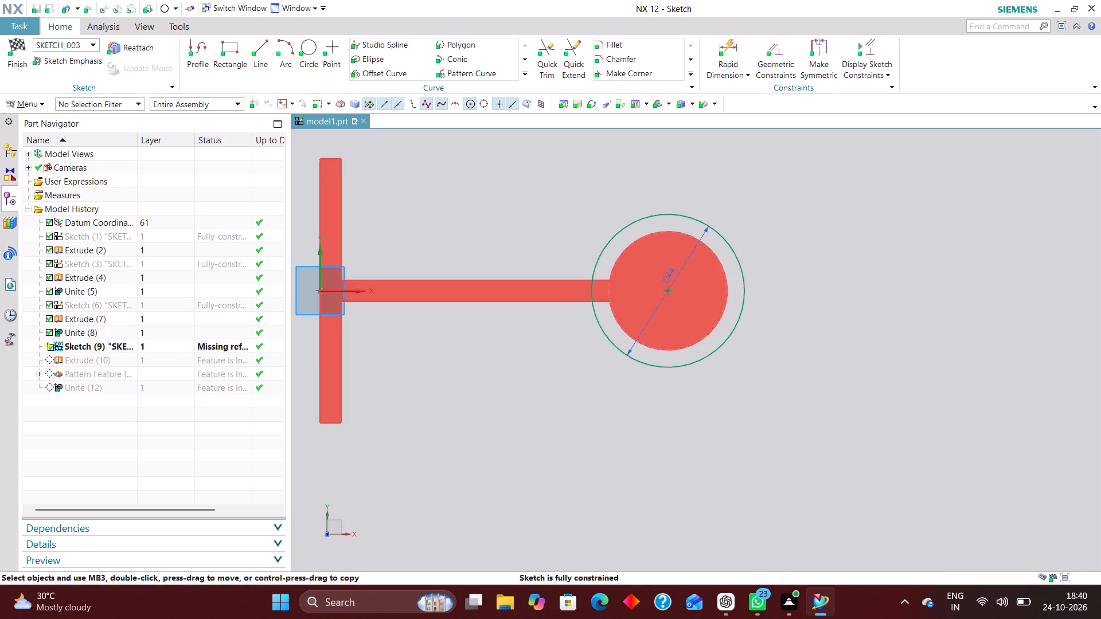
right_click_drag(673, 291, 594, 280)
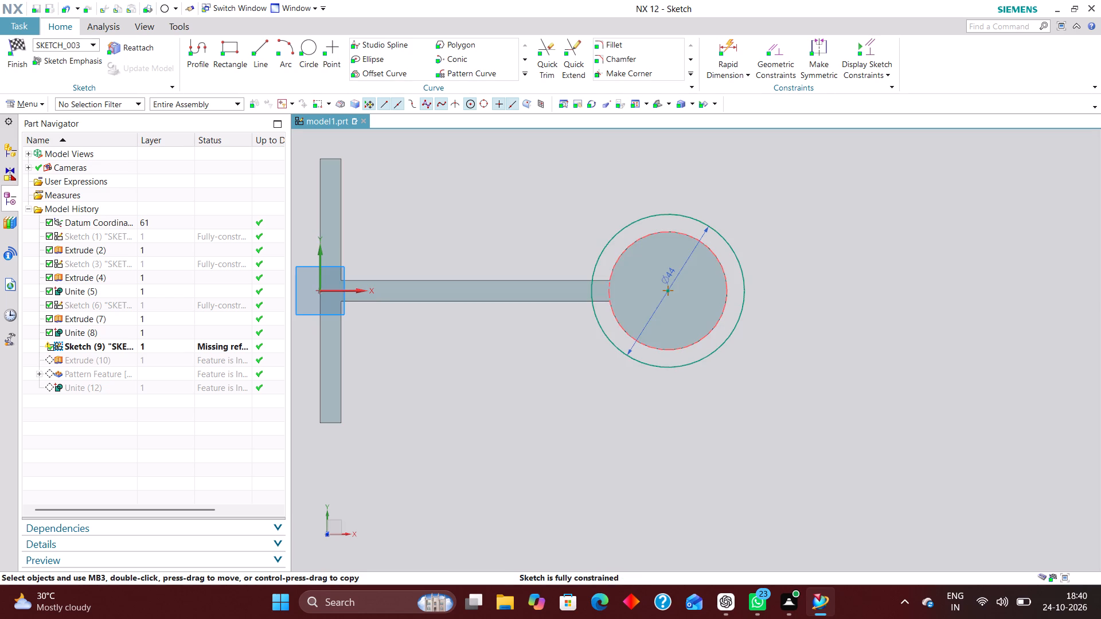
right_click_drag(692, 269, 693, 351)
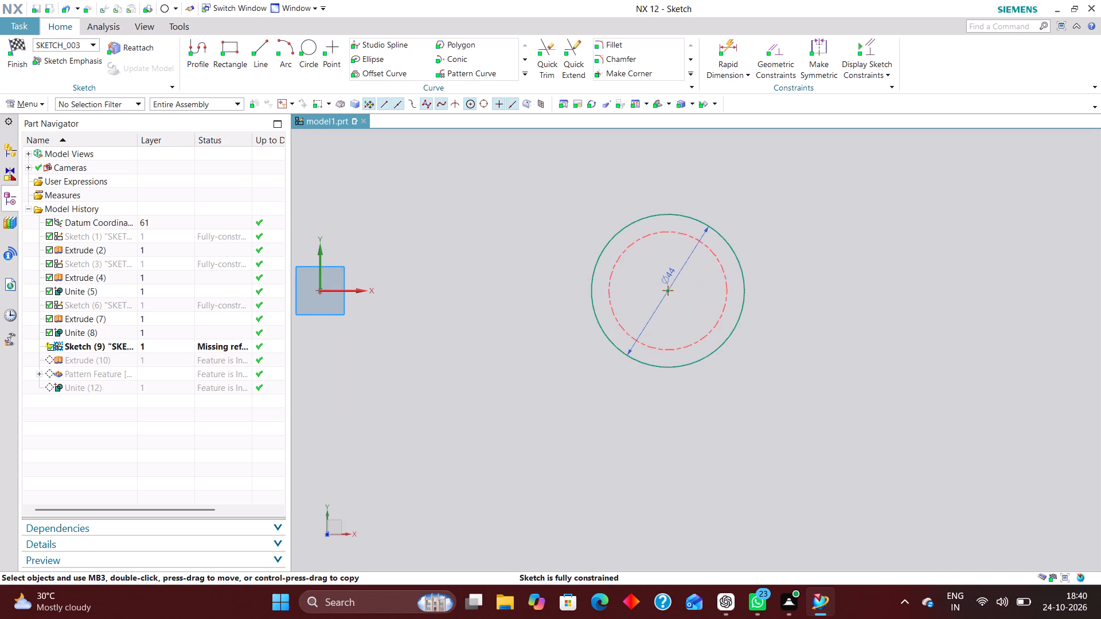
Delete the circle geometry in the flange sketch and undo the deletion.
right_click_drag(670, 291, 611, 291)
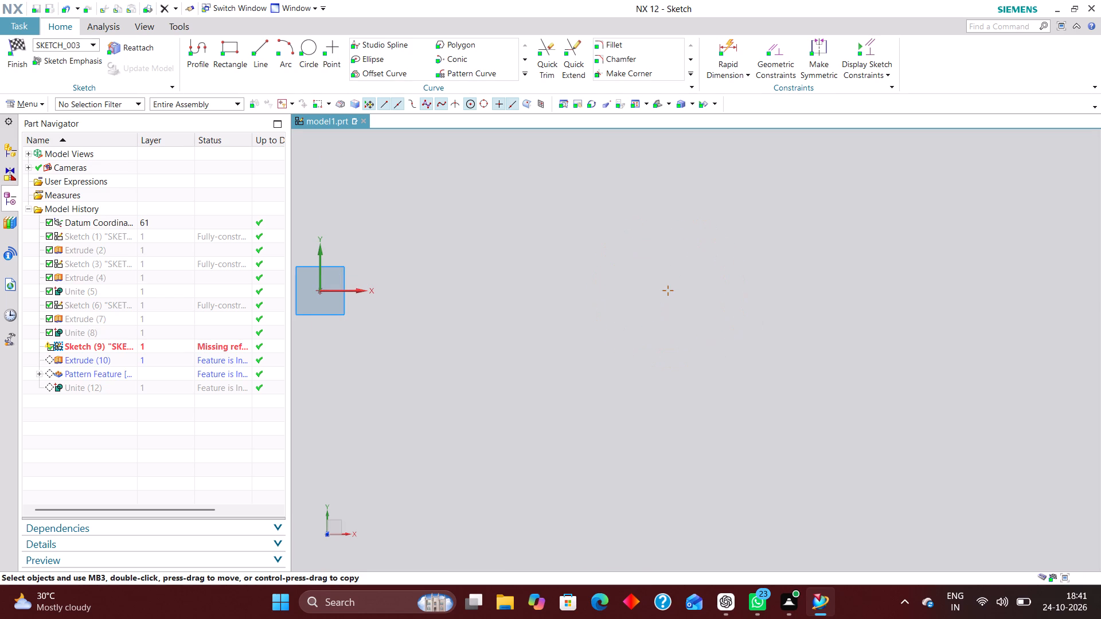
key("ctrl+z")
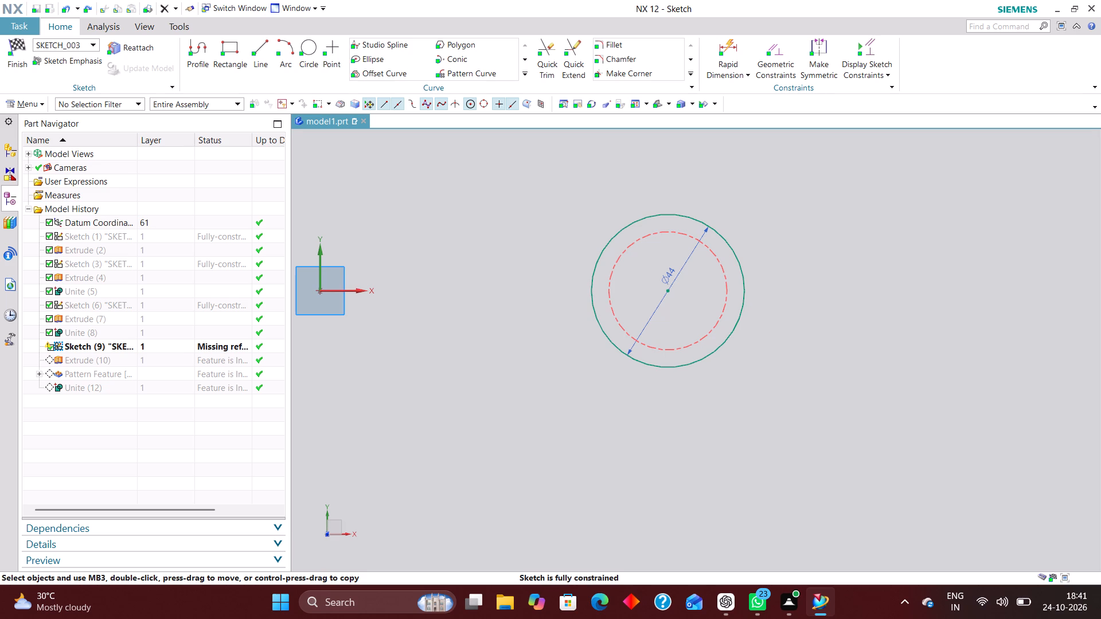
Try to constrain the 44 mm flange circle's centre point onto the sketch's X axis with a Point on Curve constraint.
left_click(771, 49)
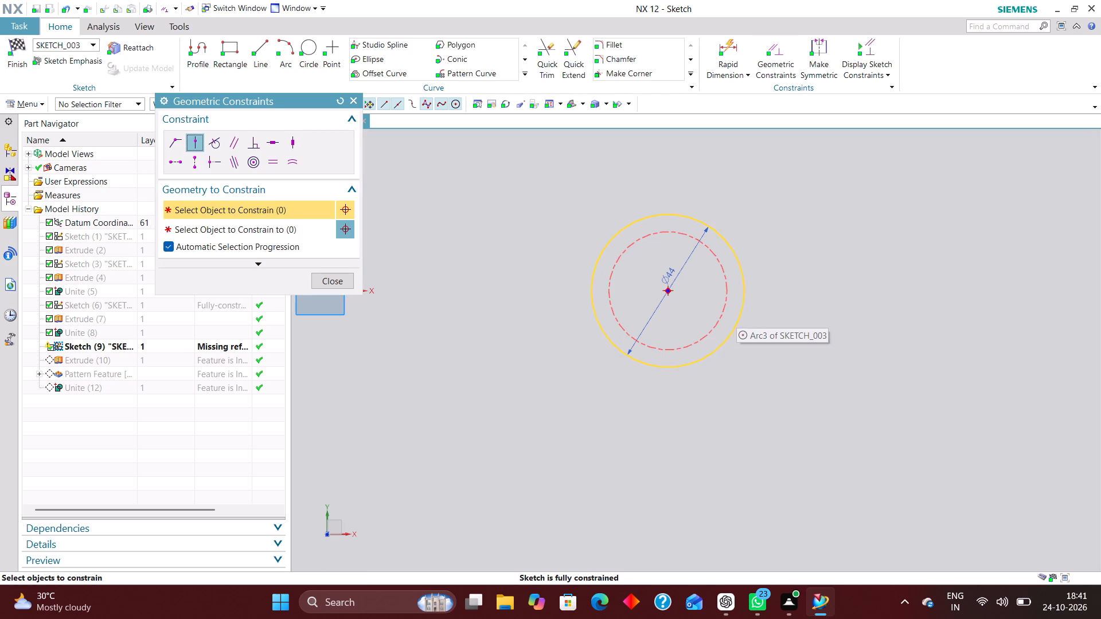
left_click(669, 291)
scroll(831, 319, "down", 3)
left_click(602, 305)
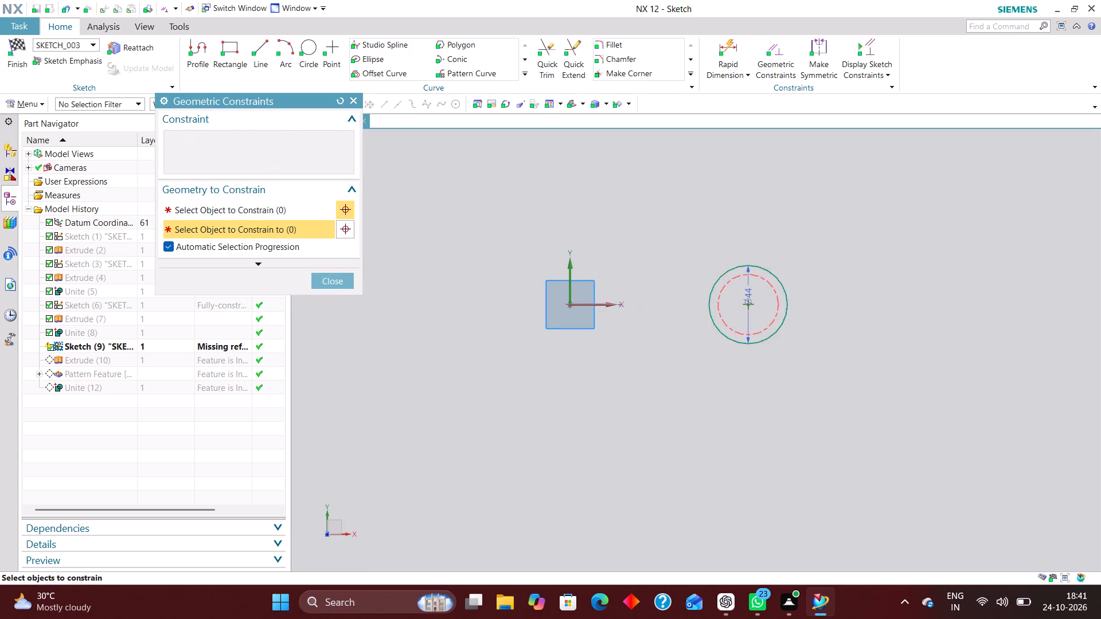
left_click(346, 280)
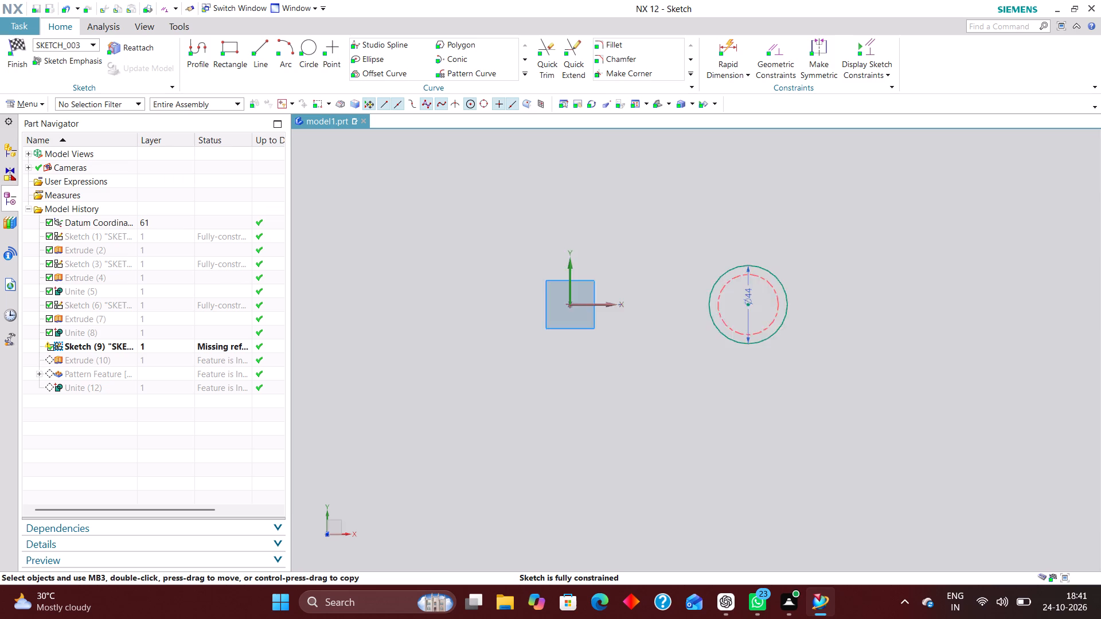
Examine which selectable objects overlap at the 44 mm circle's centre and edge, looking for the source of the missing reference.
scroll(766, 297, "up", 4)
right_click(721, 314)
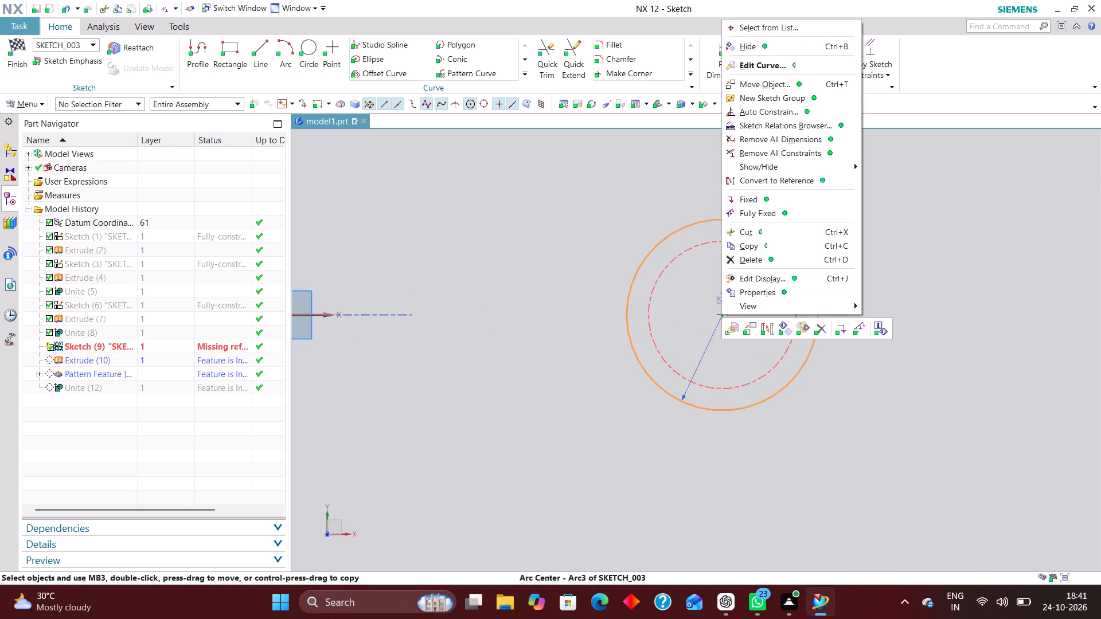
left_click(815, 26)
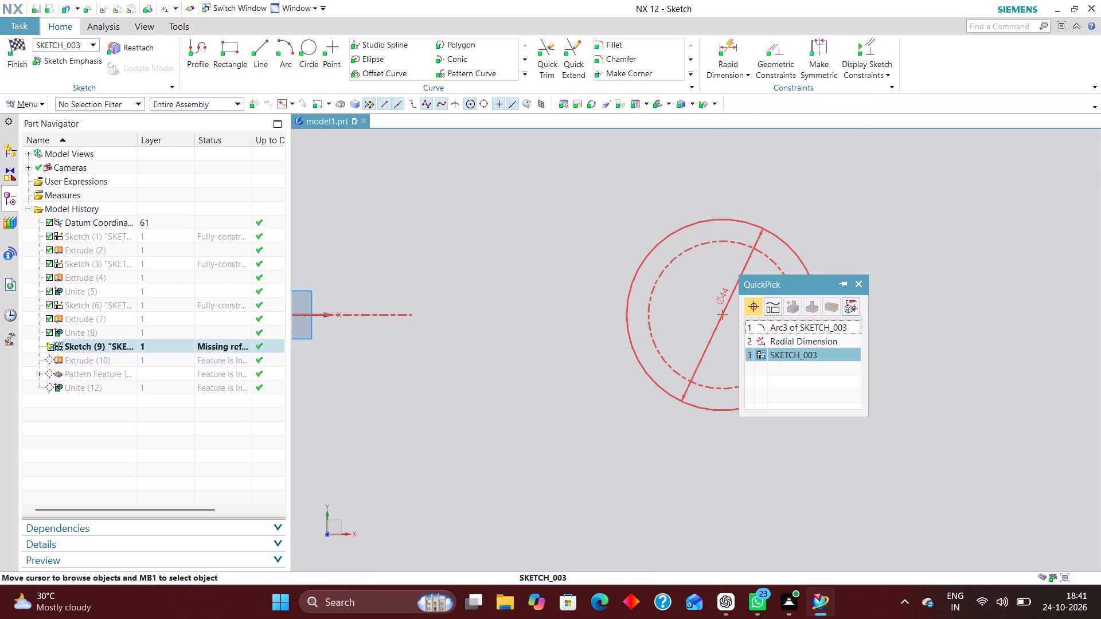
left_click(911, 295)
left_click(859, 283)
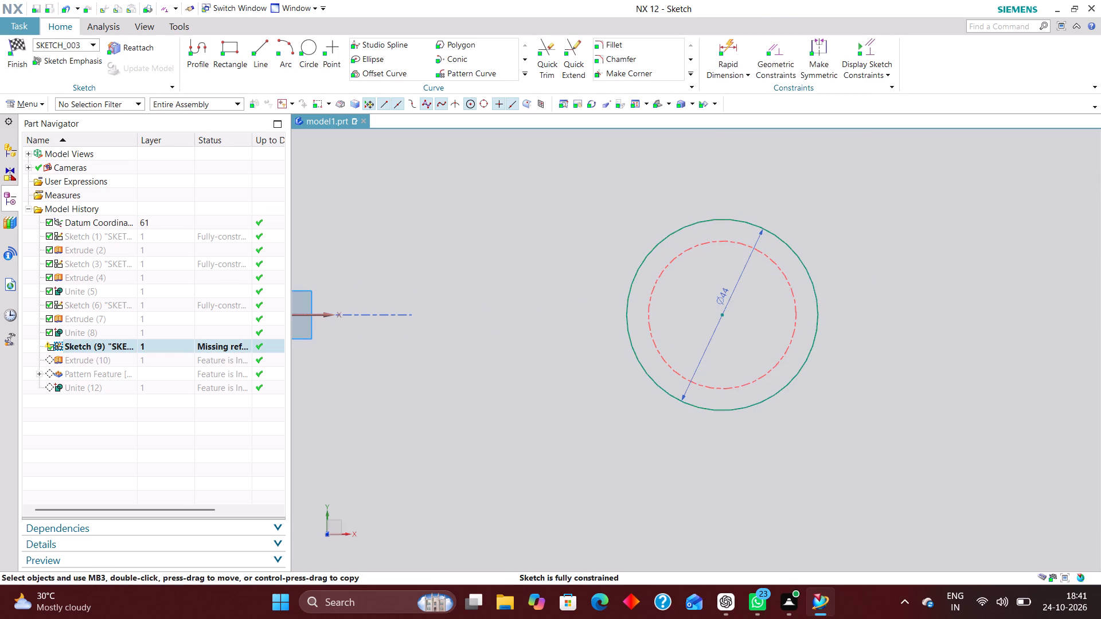
right_click(797, 316)
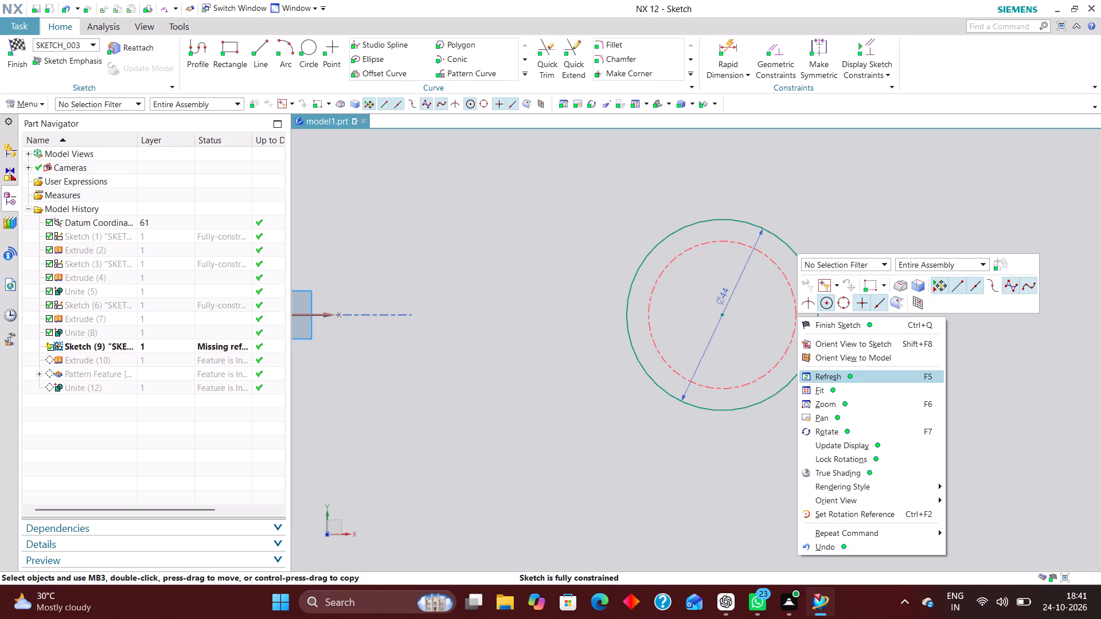
left_click(732, 469)
right_click(802, 371)
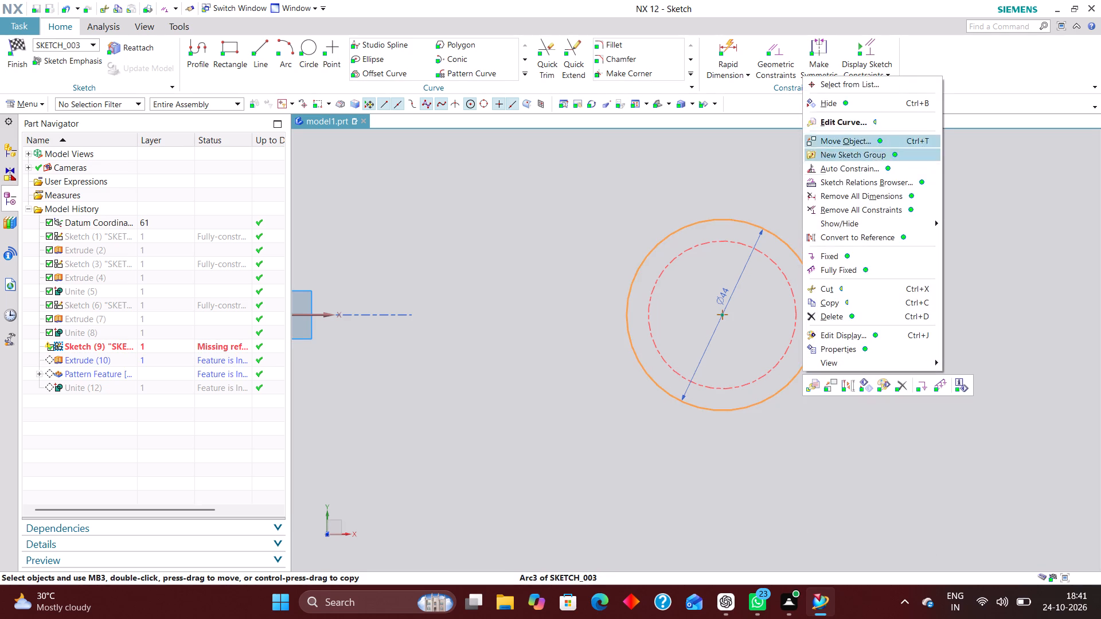
left_click(874, 88)
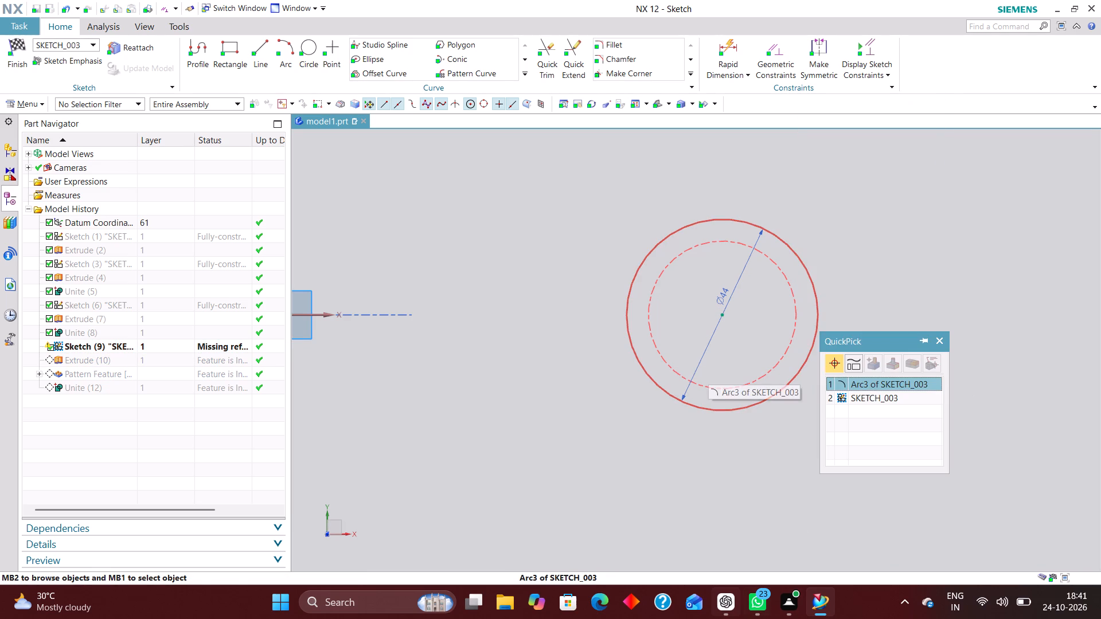
left_click(739, 514)
right_click(720, 318)
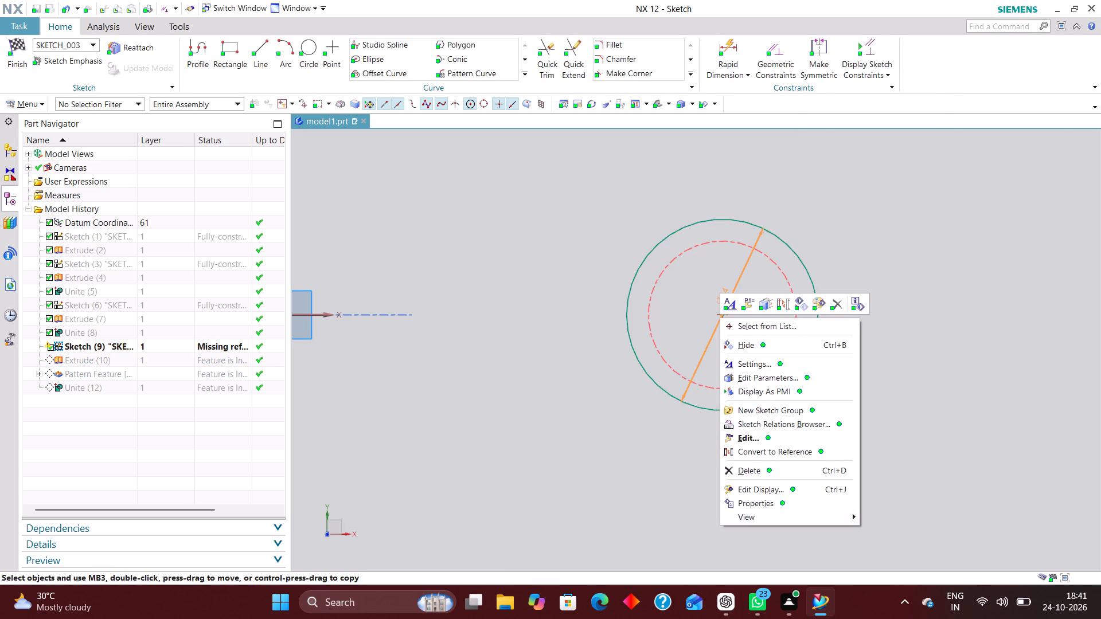
left_click(775, 326)
left_click(912, 306)
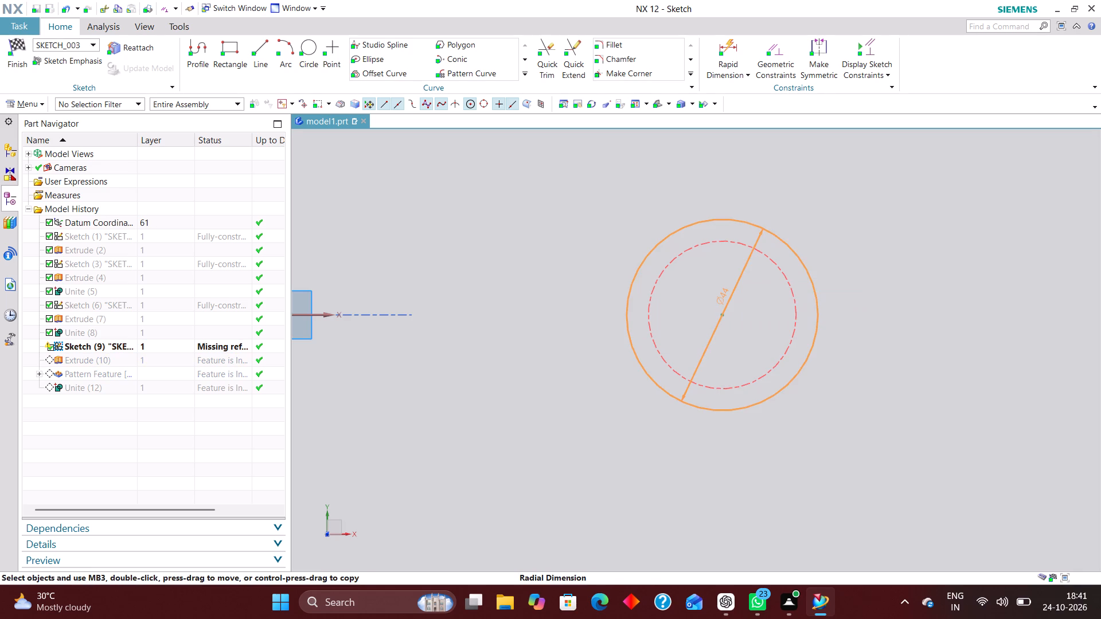
Finish the flange sketch and show the bracket's solid body again.
left_click(22, 48)
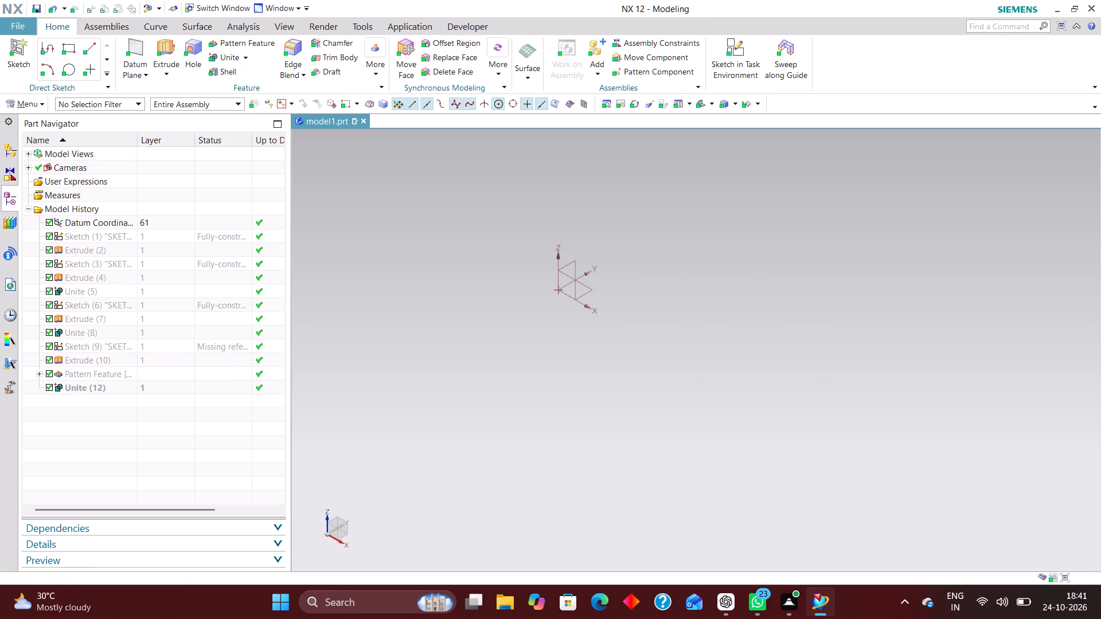
right_click(114, 334)
left_click(186, 11)
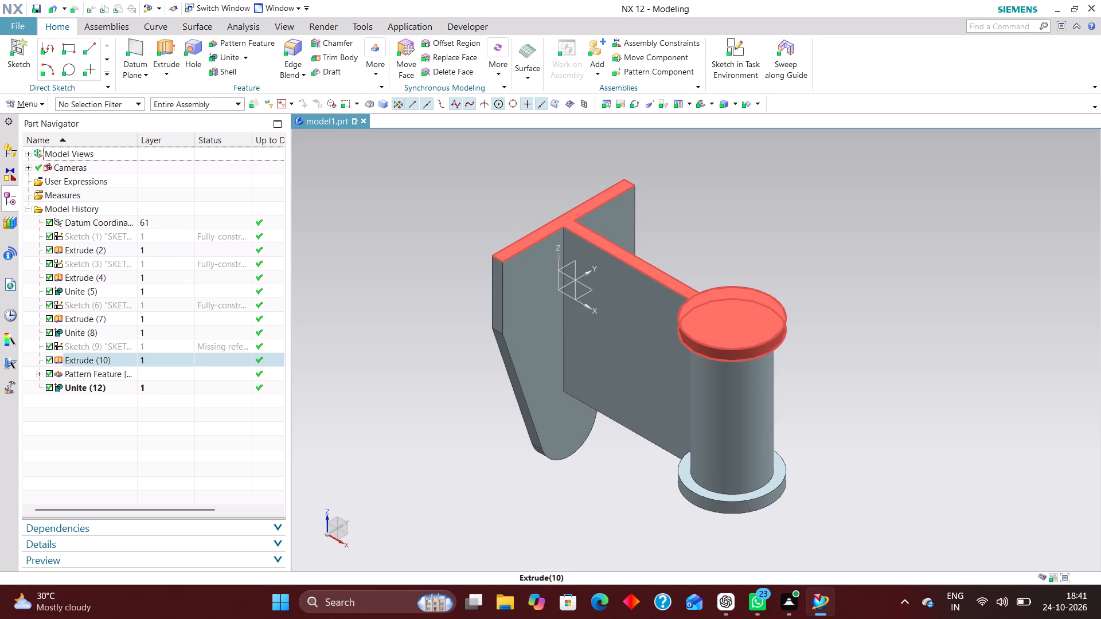
Reopen the 44 mm flange circle's sketch using Edit with Rollback.
left_click(169, 342)
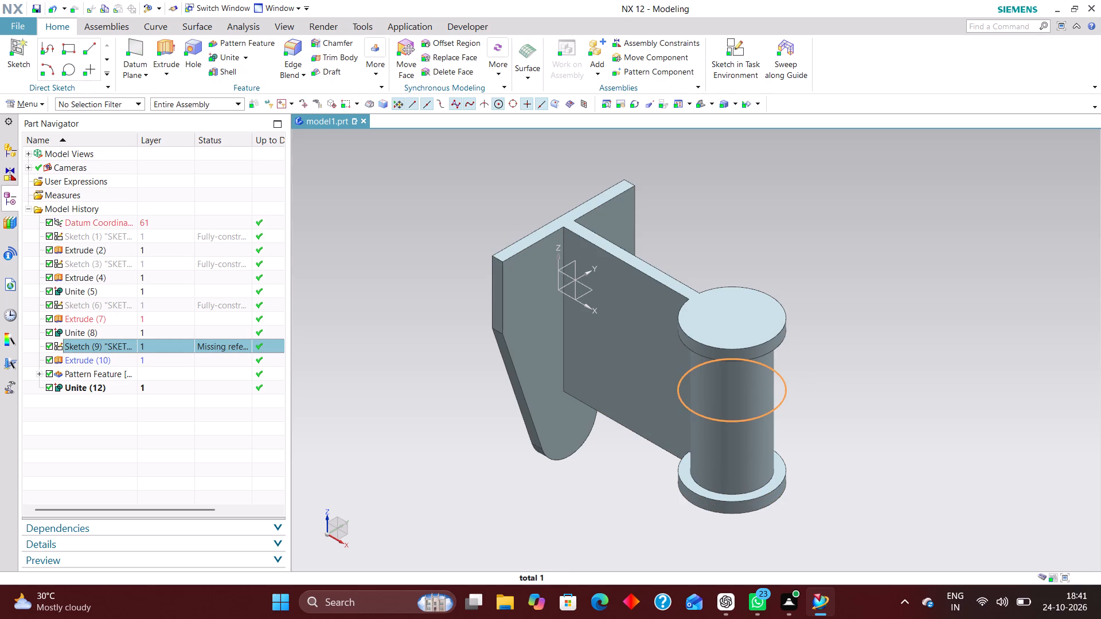
right_click(169, 342)
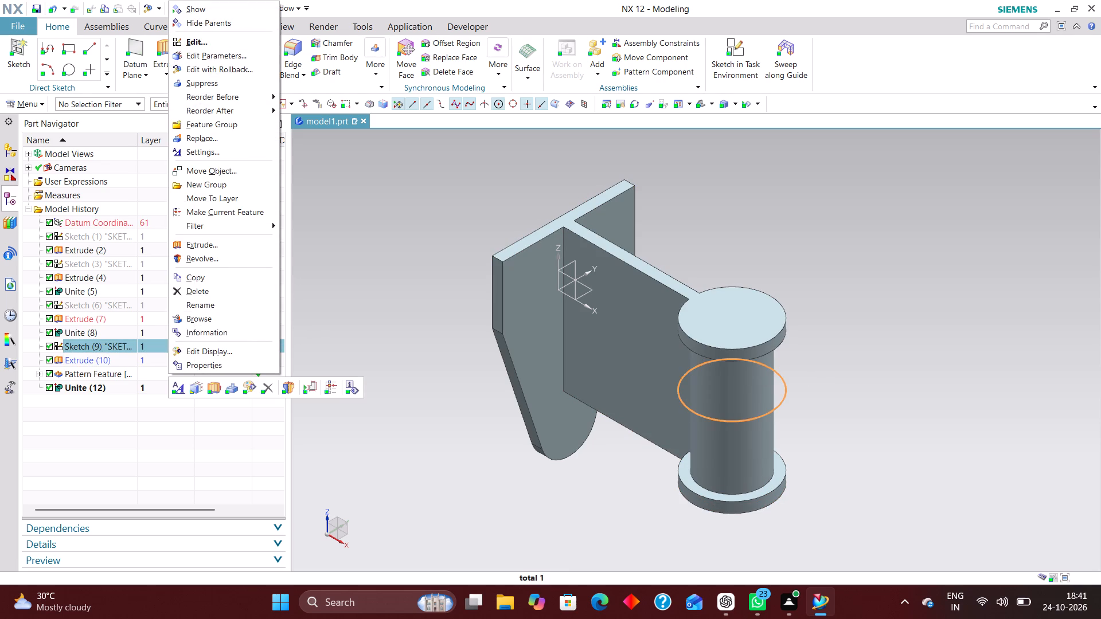
left_click(231, 69)
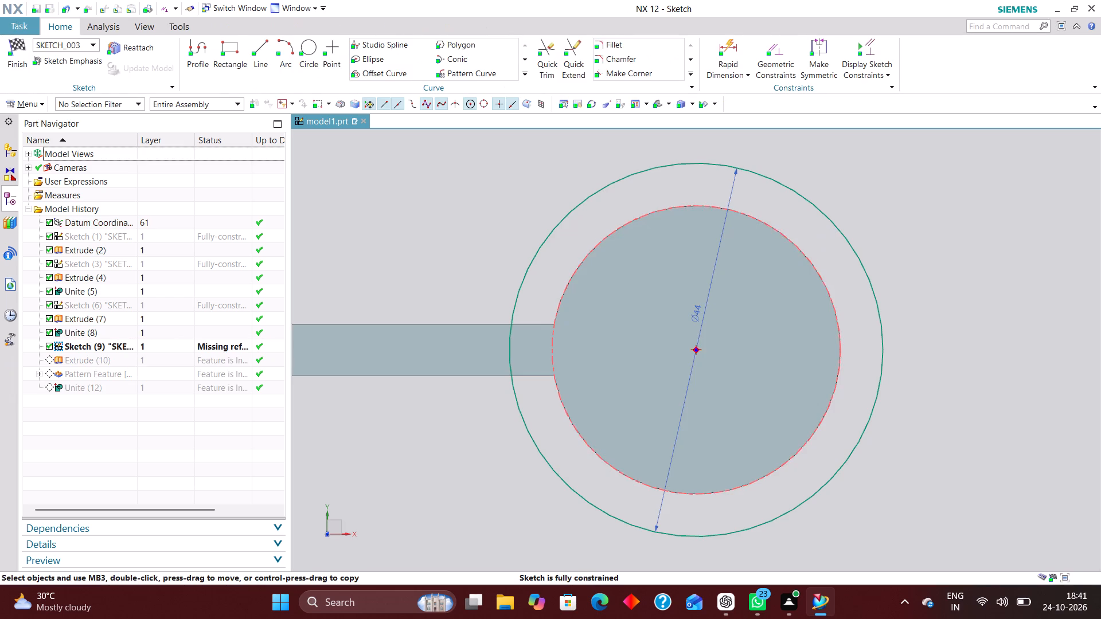
Hide the bracket's solid body so only the flange sketch's circles and dimension are displayed.
right_click_drag(823, 280, 774, 283)
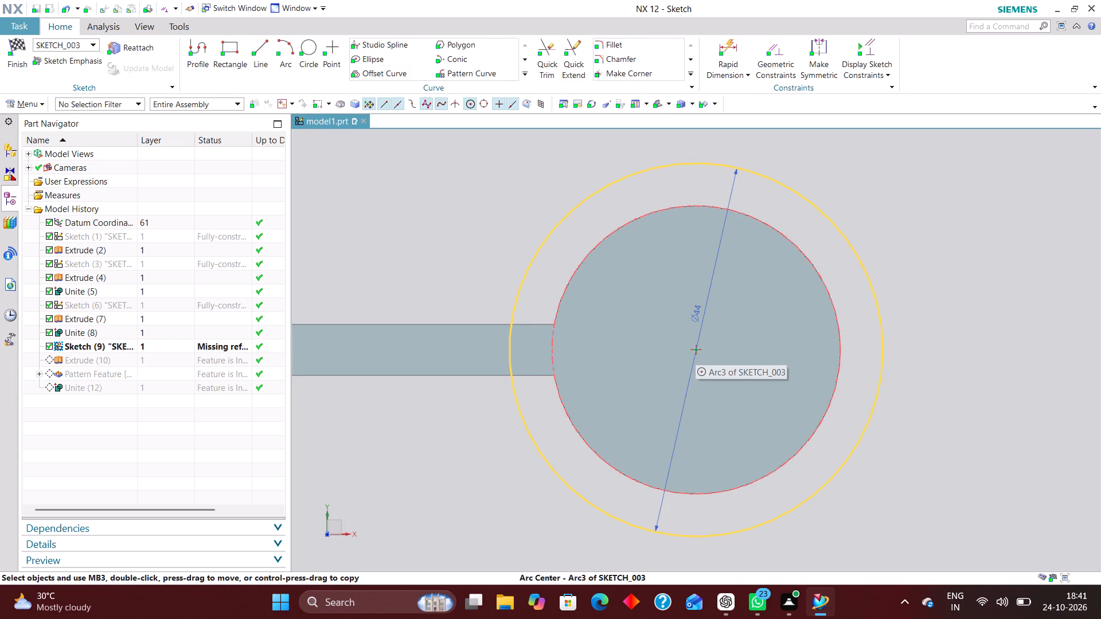
right_click_drag(700, 359, 743, 421)
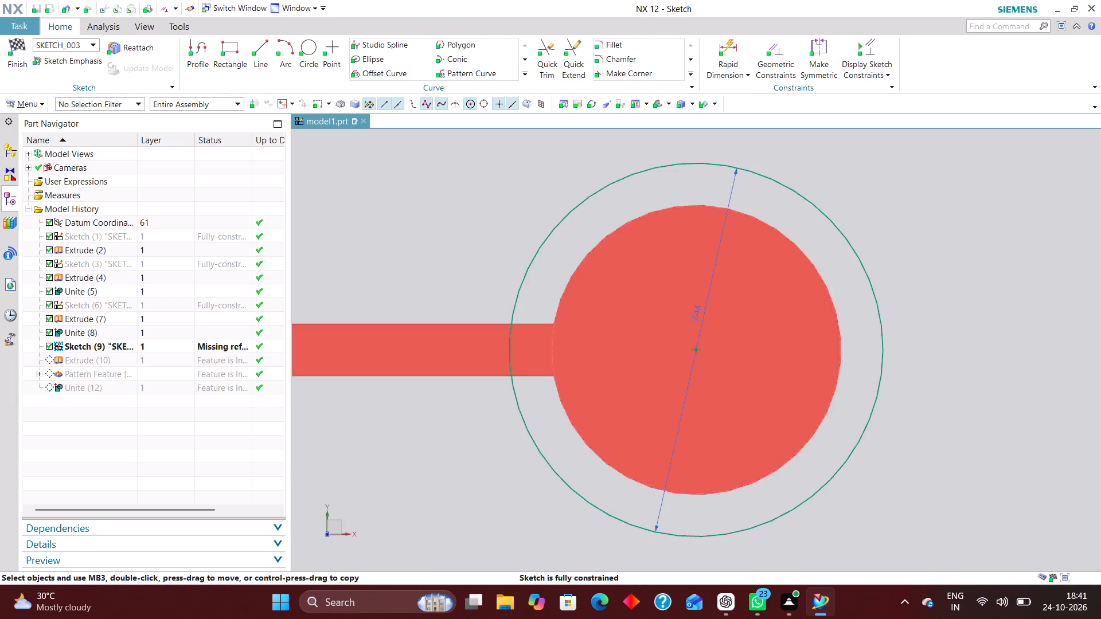
right_click(702, 350)
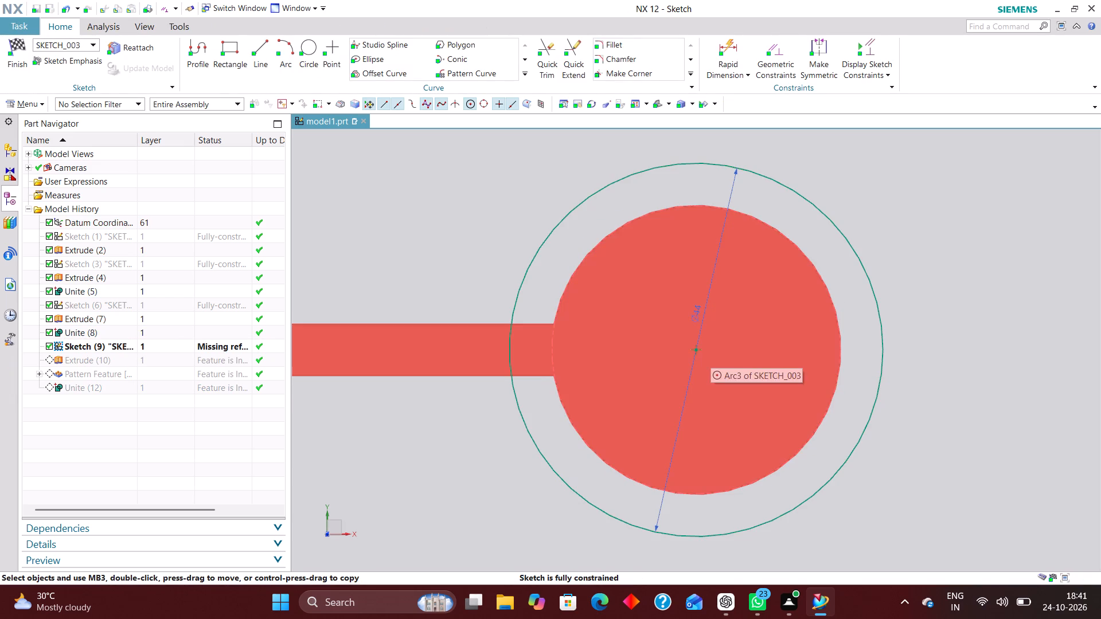
right_click_drag(739, 313, 744, 426)
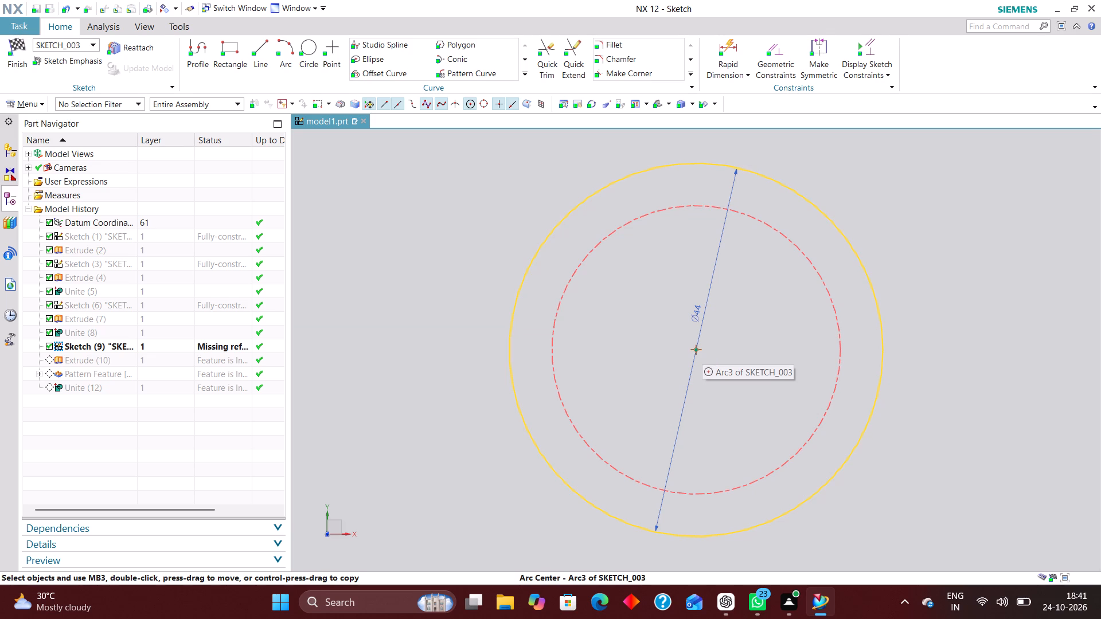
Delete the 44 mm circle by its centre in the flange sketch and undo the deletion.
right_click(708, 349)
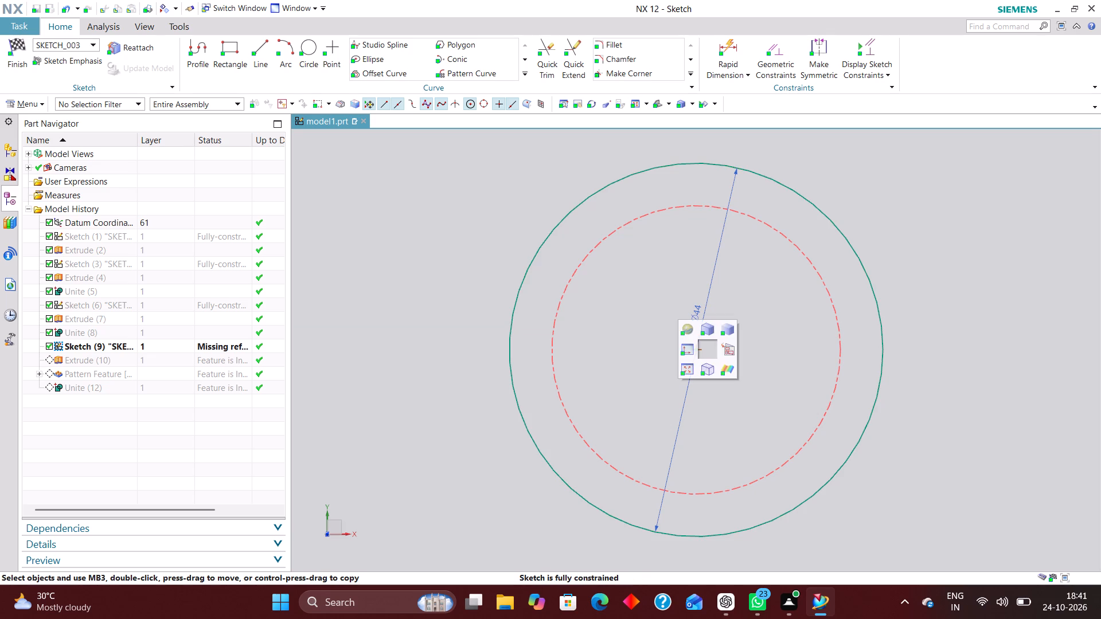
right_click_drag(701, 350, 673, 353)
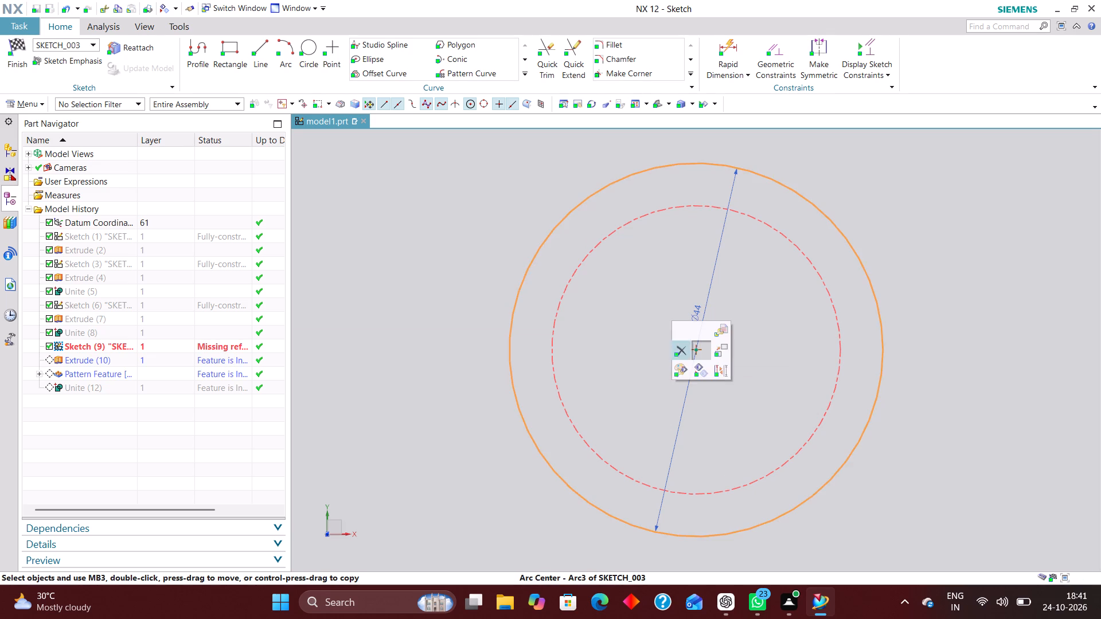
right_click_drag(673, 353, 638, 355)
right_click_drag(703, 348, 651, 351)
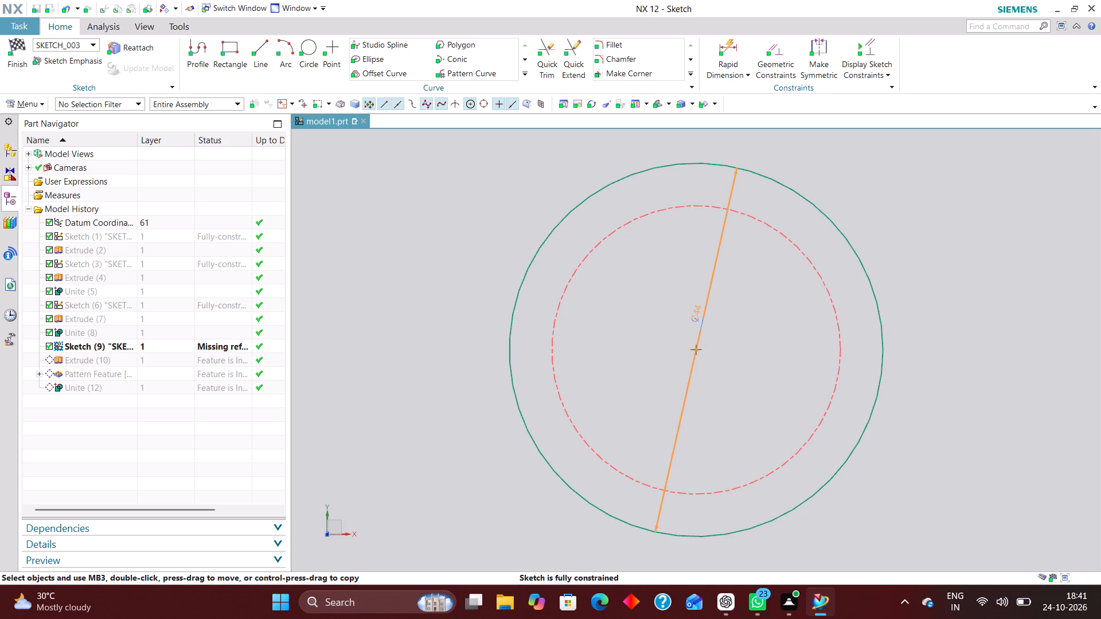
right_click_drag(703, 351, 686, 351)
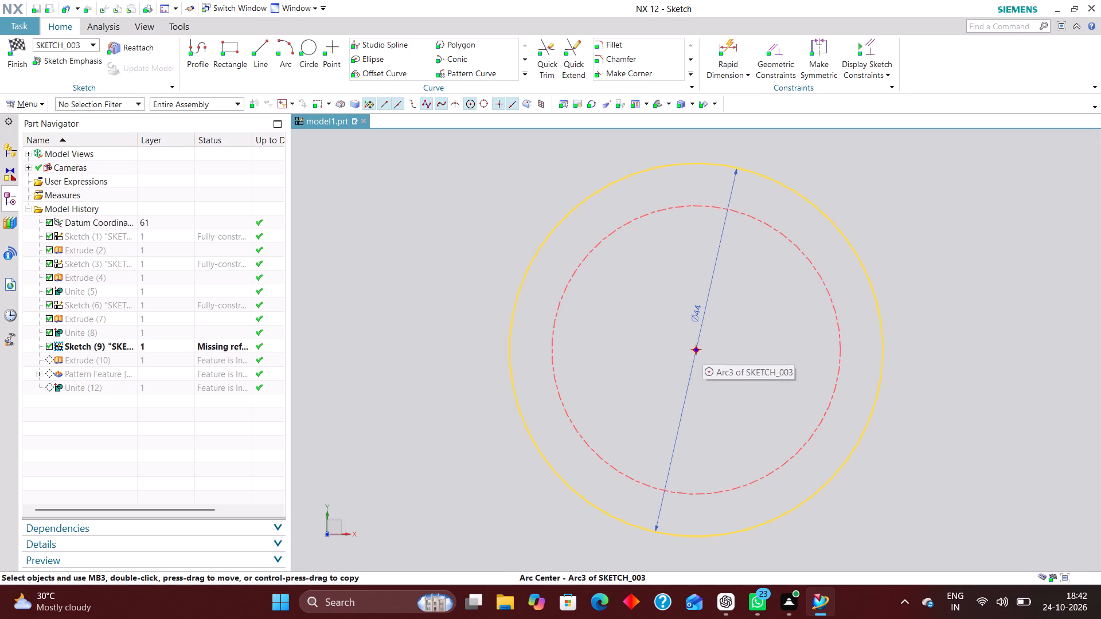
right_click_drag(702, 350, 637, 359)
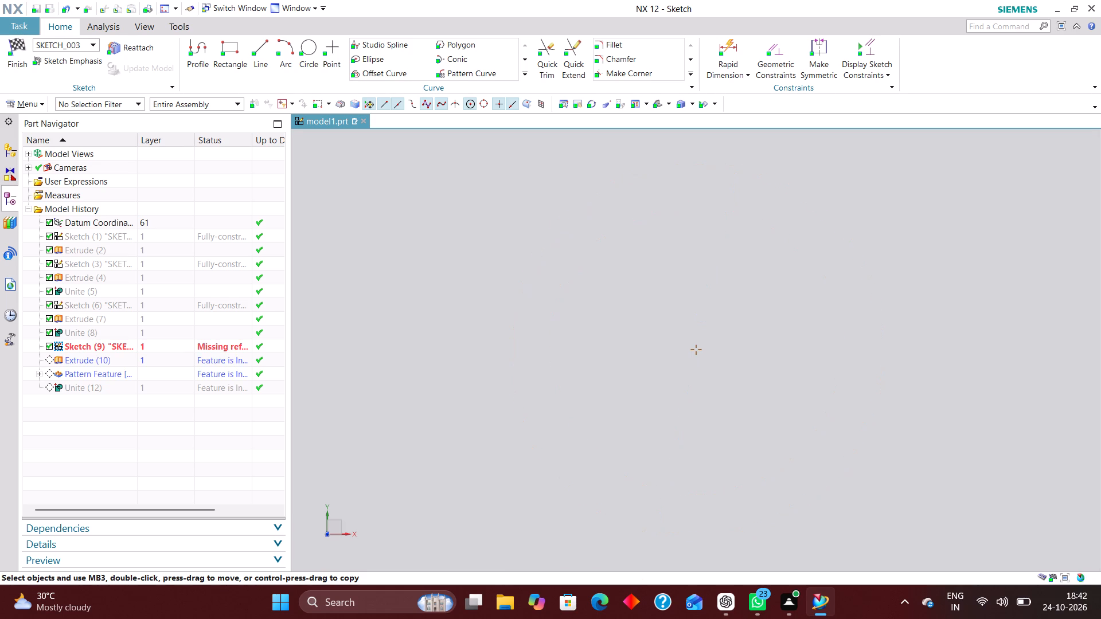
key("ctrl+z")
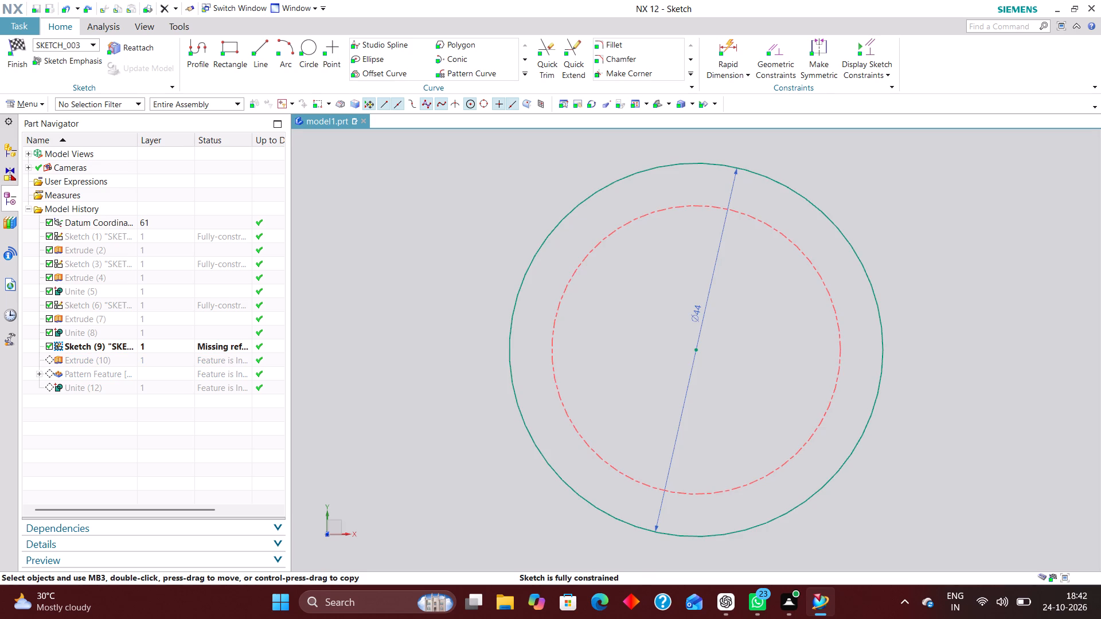
Delete the 44 mm diameter dimension and its circle from the flange sketch.
right_click_drag(702, 314, 647, 317)
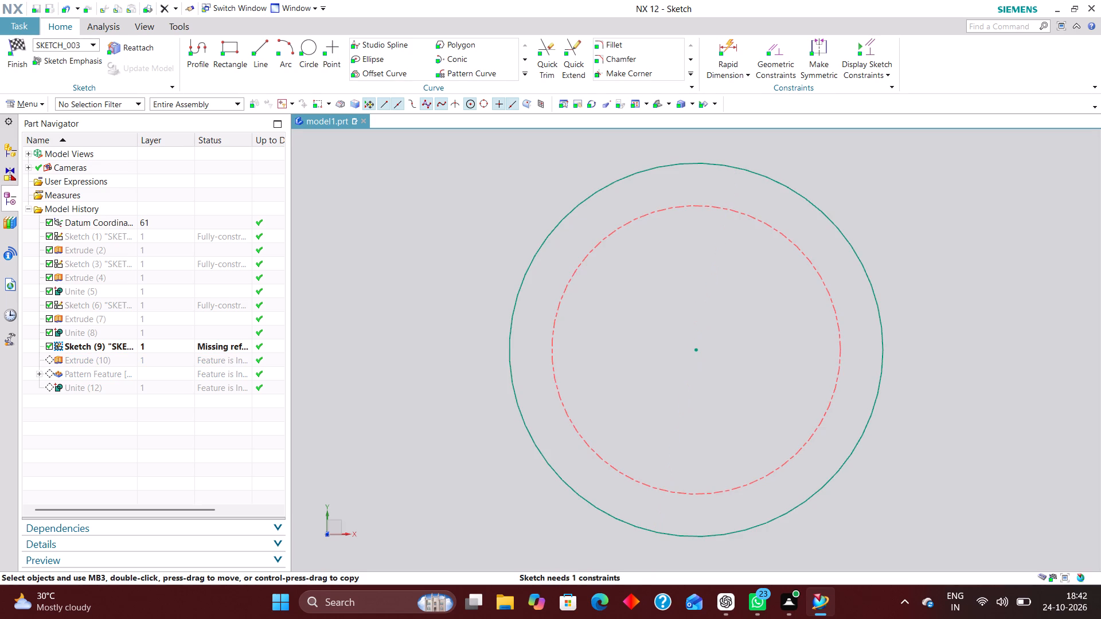
right_click_drag(697, 349, 607, 346)
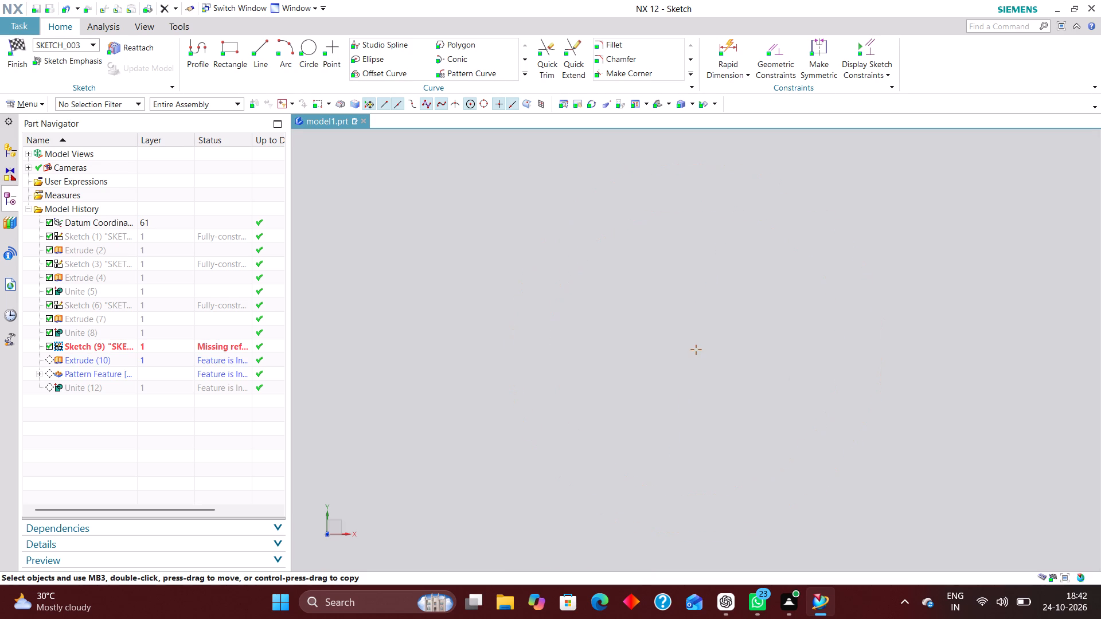
Show the bracket's solid body again within the emptied flange sketch.
right_click(110, 333)
left_click(150, 342)
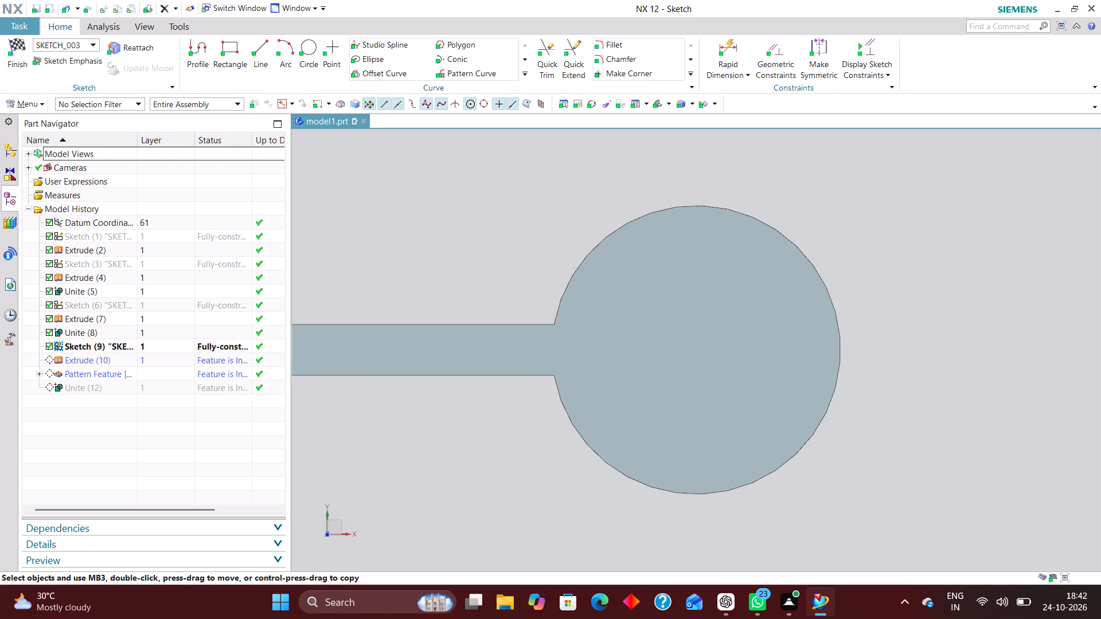
Sketch a new flange circle by centre point, beyond the cylinder's outer side and partly overlapping its end face.
scroll(541, 418, "down", 3)
middle_click_drag(723, 420, 734, 349)
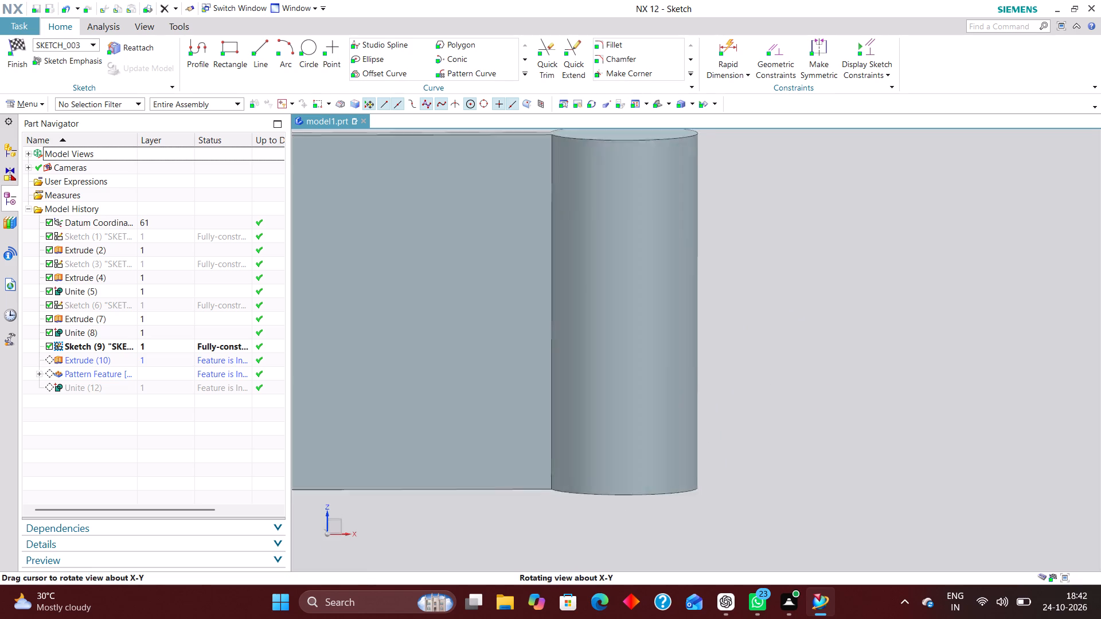
middle_click_drag(734, 349, 734, 381)
left_click(305, 52)
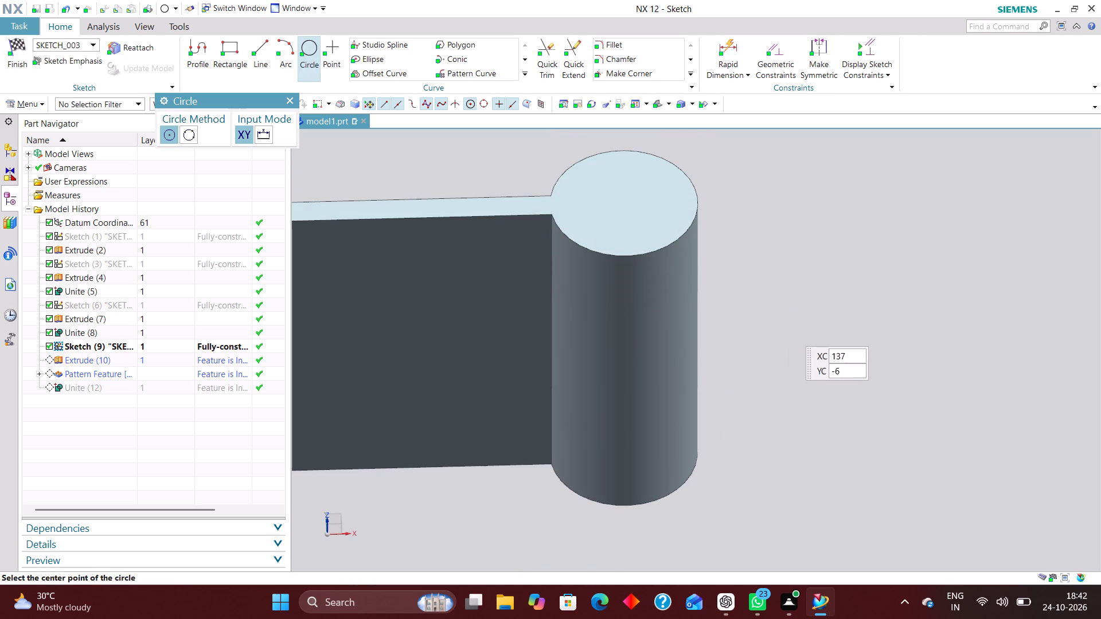
middle_click_drag(821, 327, 821, 384)
right_click_drag(854, 278, 810, 274)
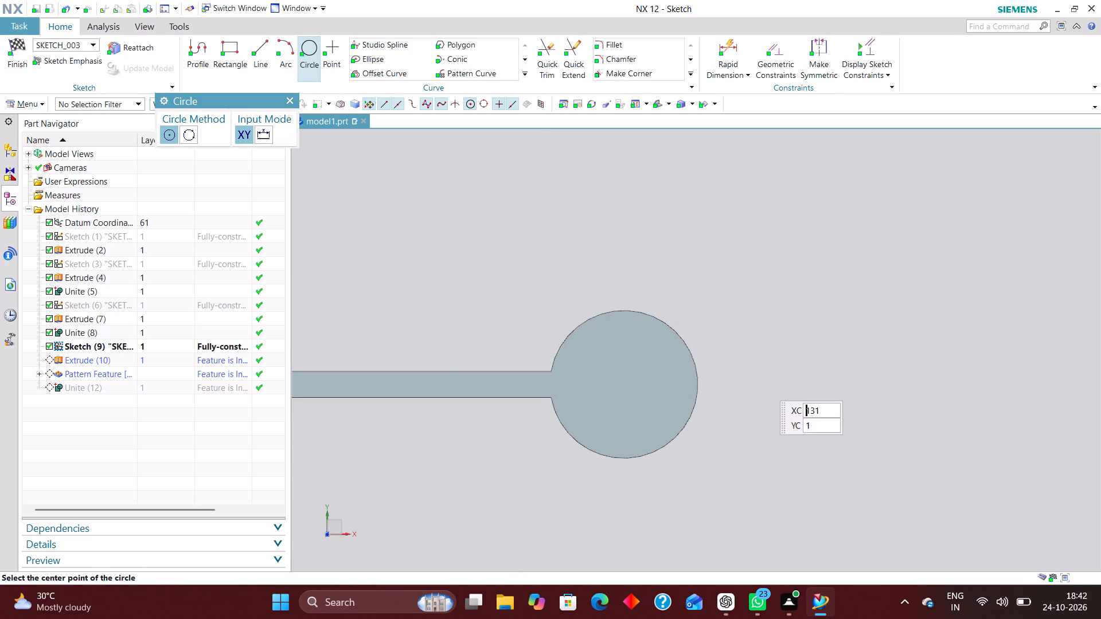
left_click(746, 377)
left_click(784, 454)
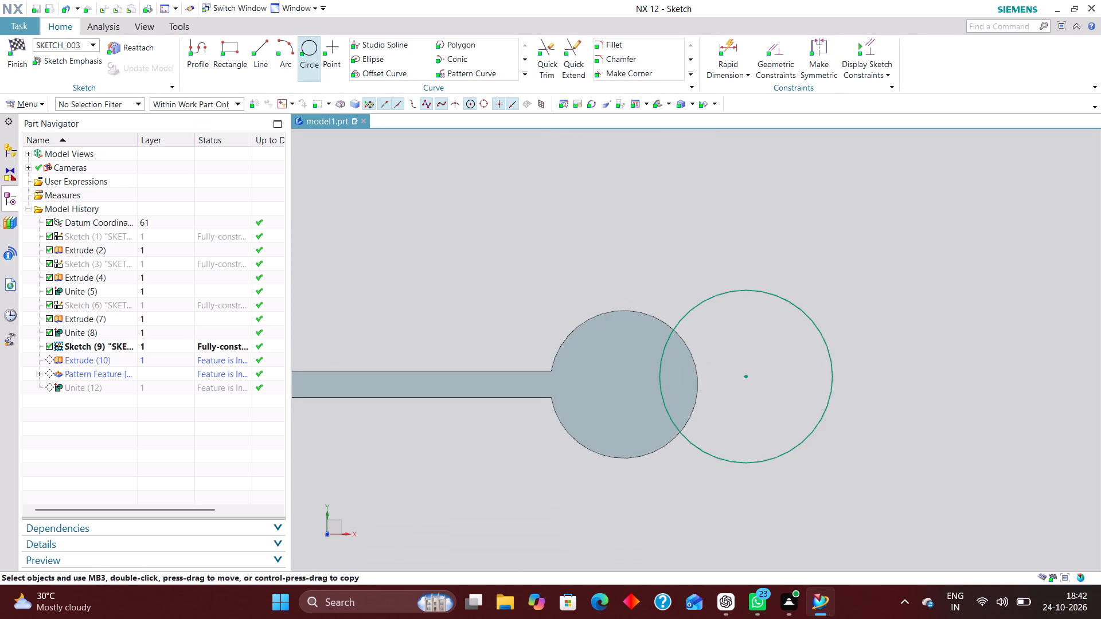
Constrain the new flange circle's centre onto the sketch's horizontal X axis with a point-on-curve constraint.
scroll(897, 204, "down", 2)
left_click(787, 52)
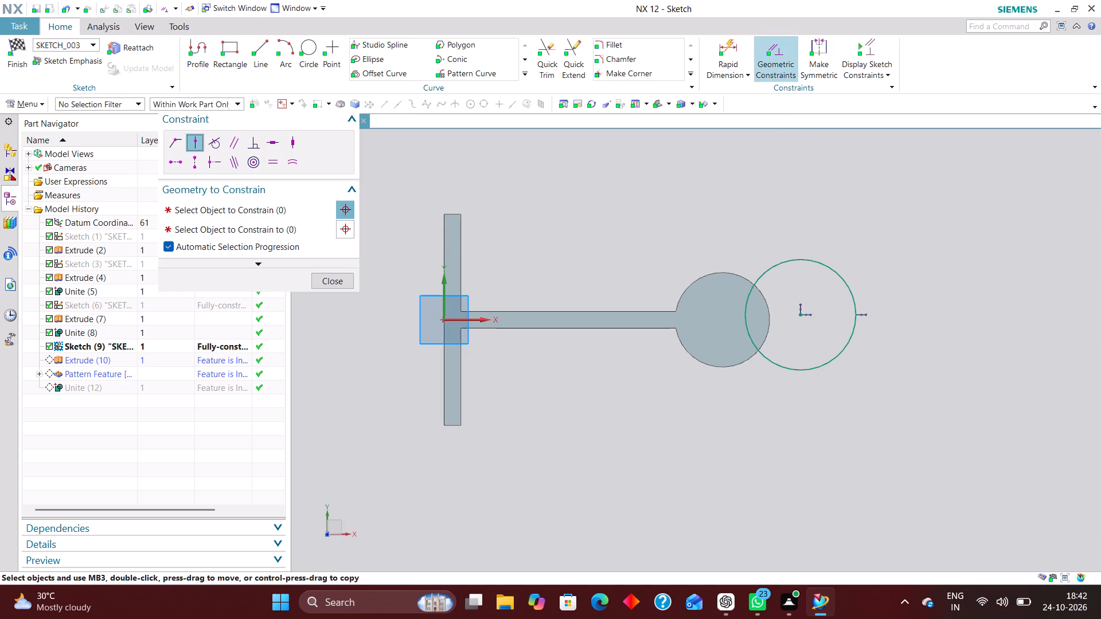
left_click(802, 314)
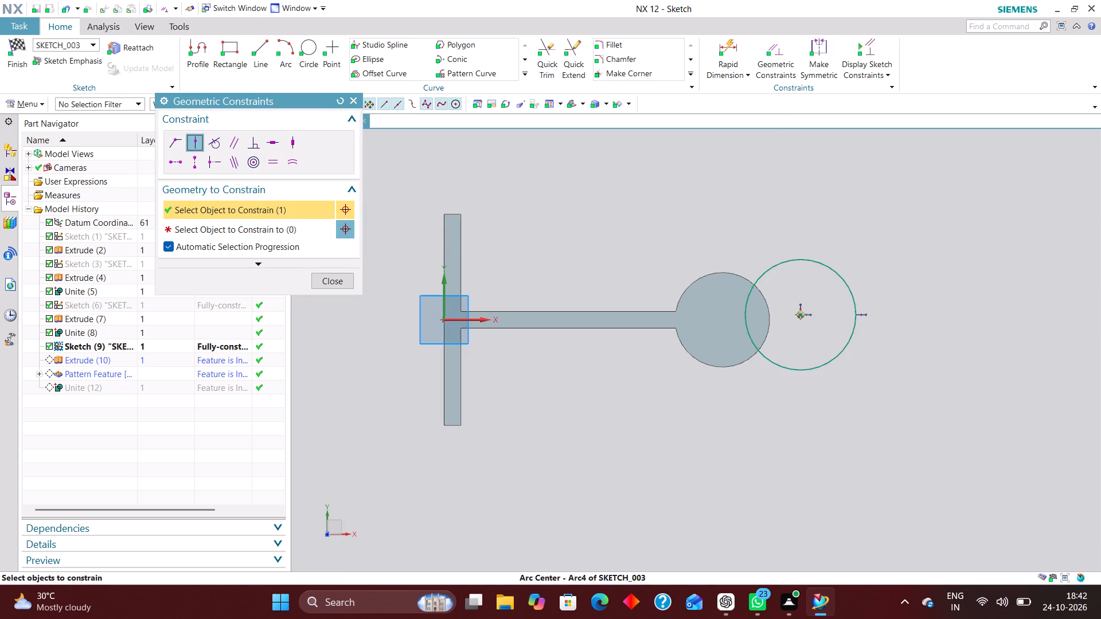
left_click(462, 318)
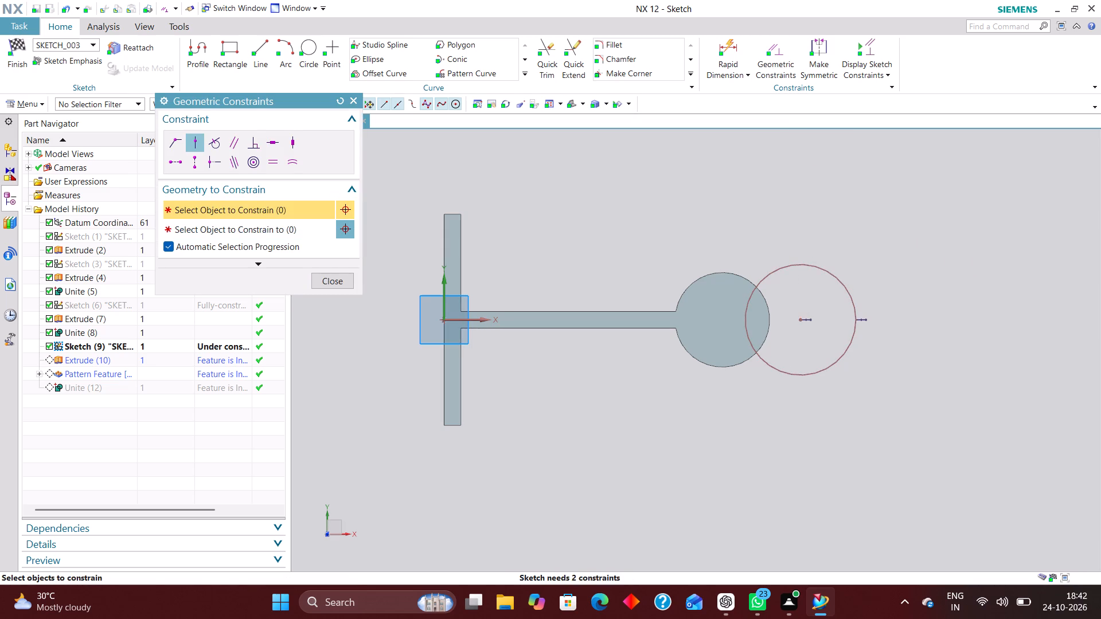
Dimension the flange circle's centre 100 mm horizontally from the sketch's vertical axis.
left_click(725, 44)
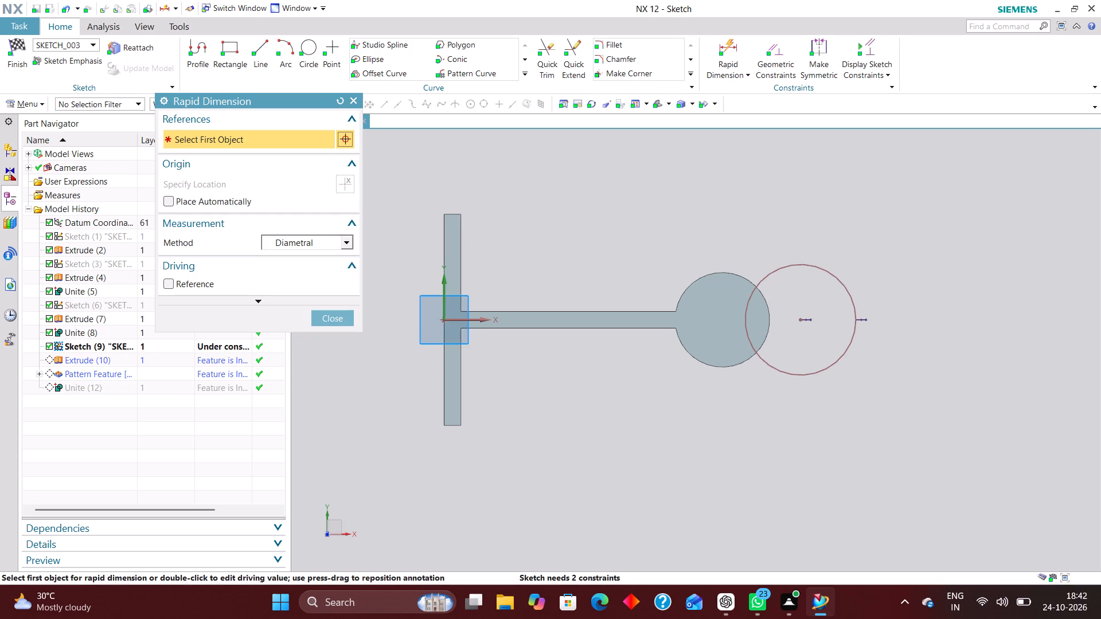
left_click(327, 242)
left_click(320, 257)
left_click(446, 307)
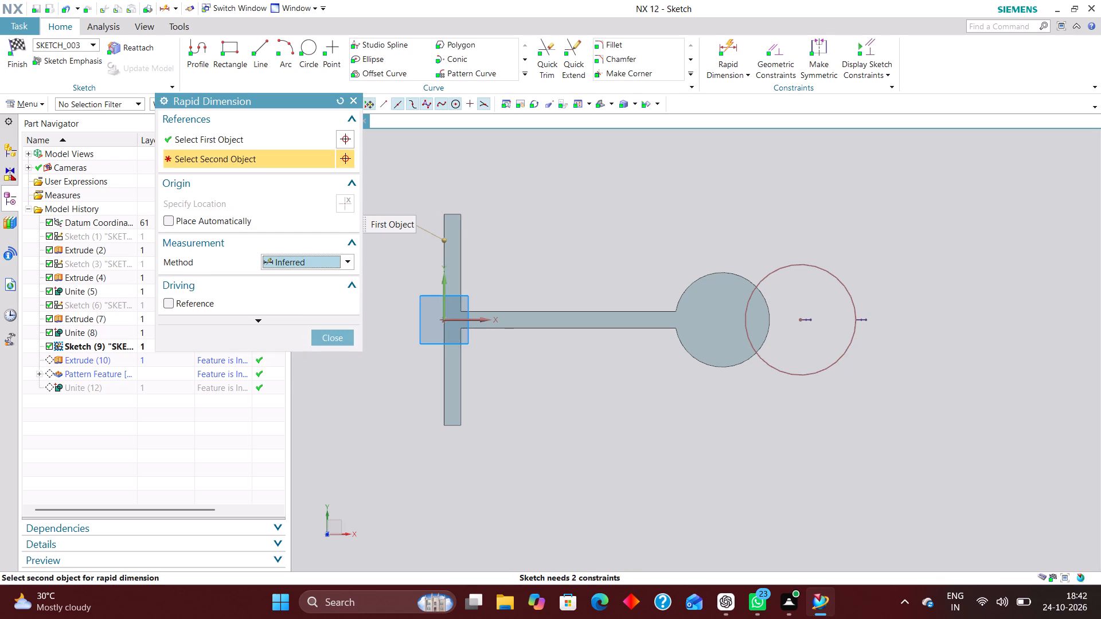
left_click(801, 323)
left_click(610, 437)
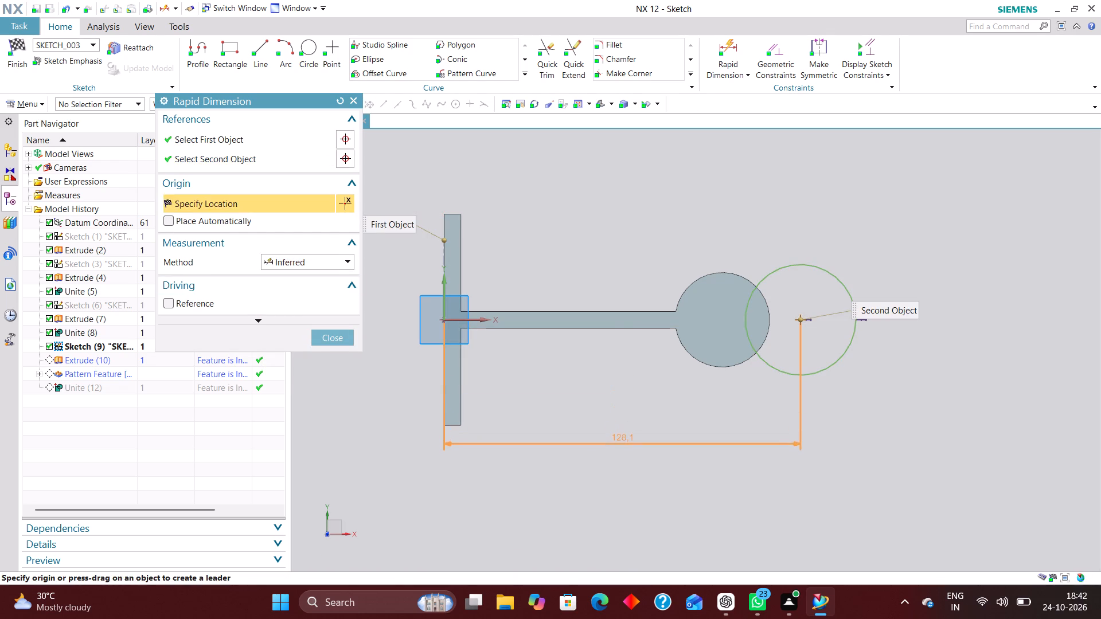
type("100")
key("Return")
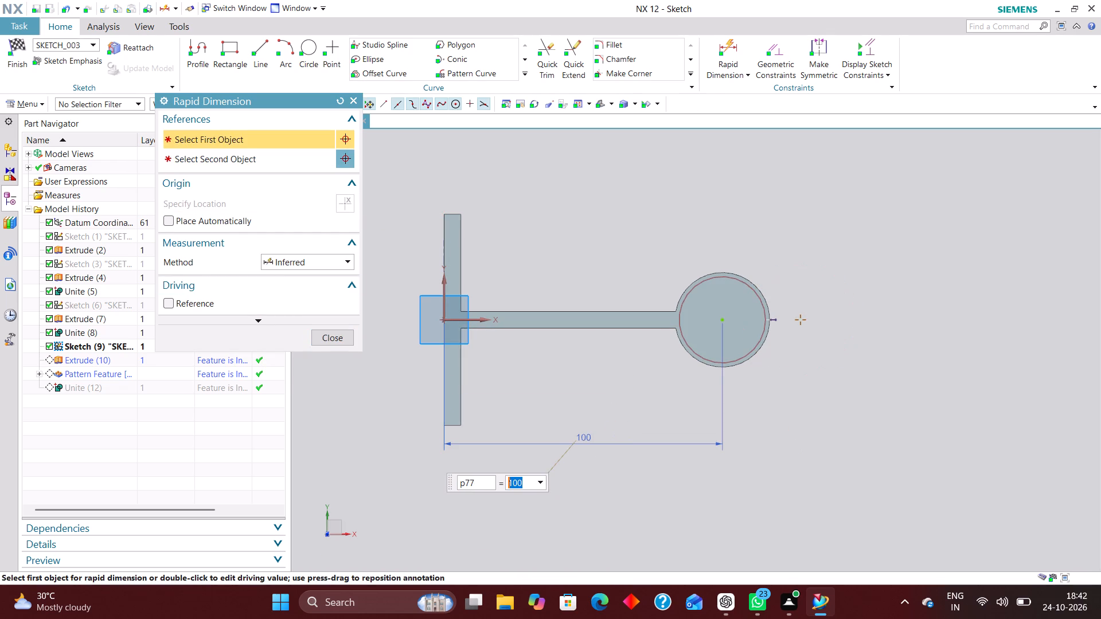
Set the flange circle's diameter to 44 mm with a diametral dimension and finish the sketch.
left_click(338, 258)
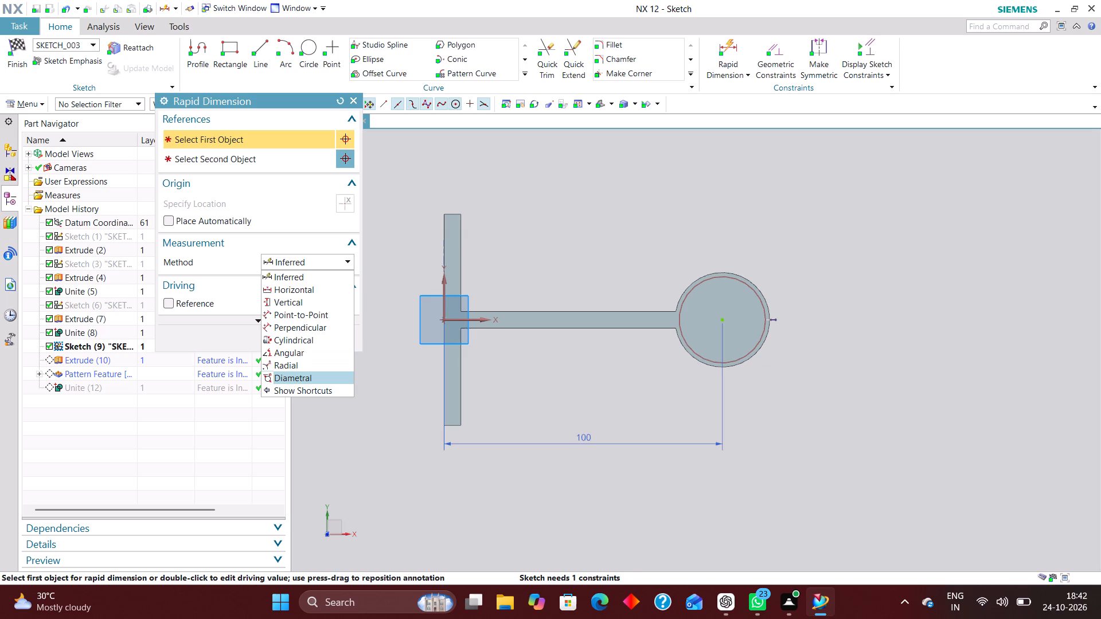
left_click(311, 363)
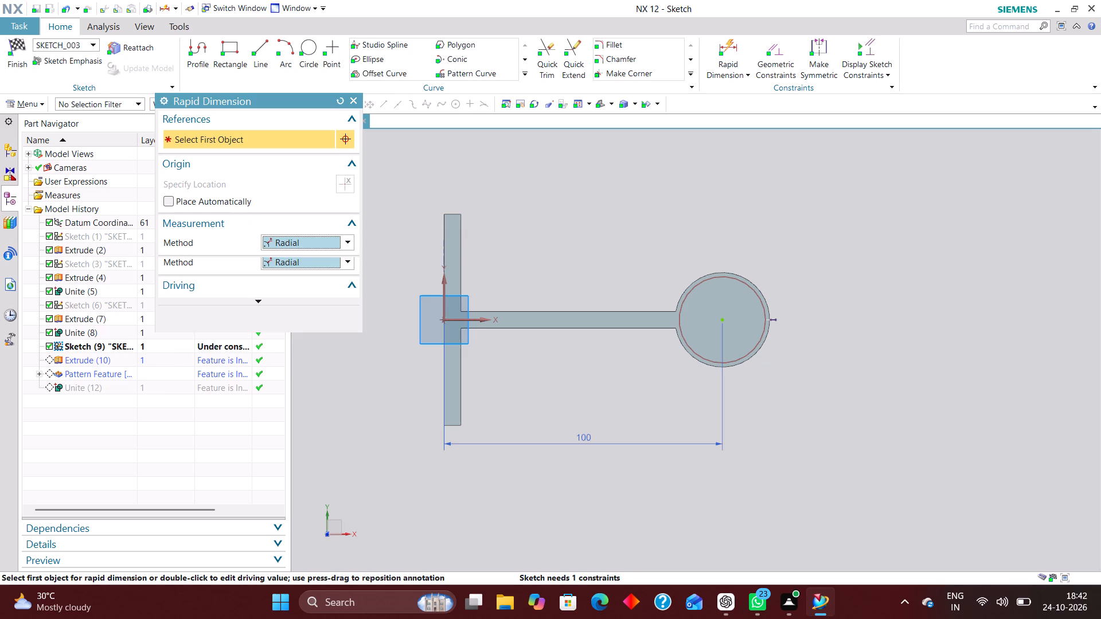
left_click(351, 242)
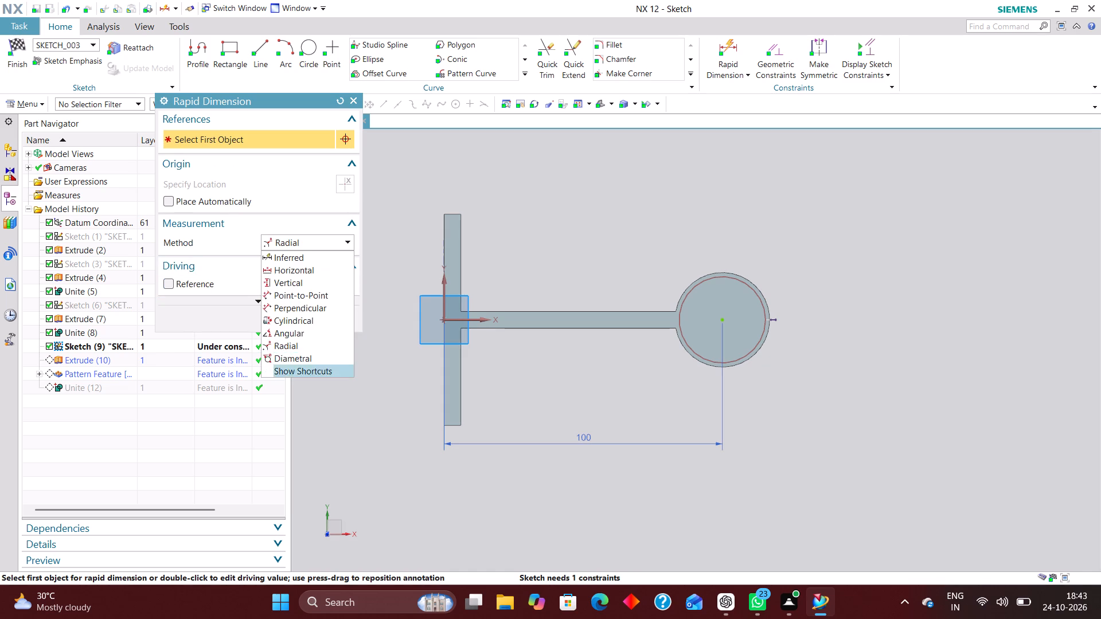
left_click(312, 354)
scroll(782, 296, "up", 2)
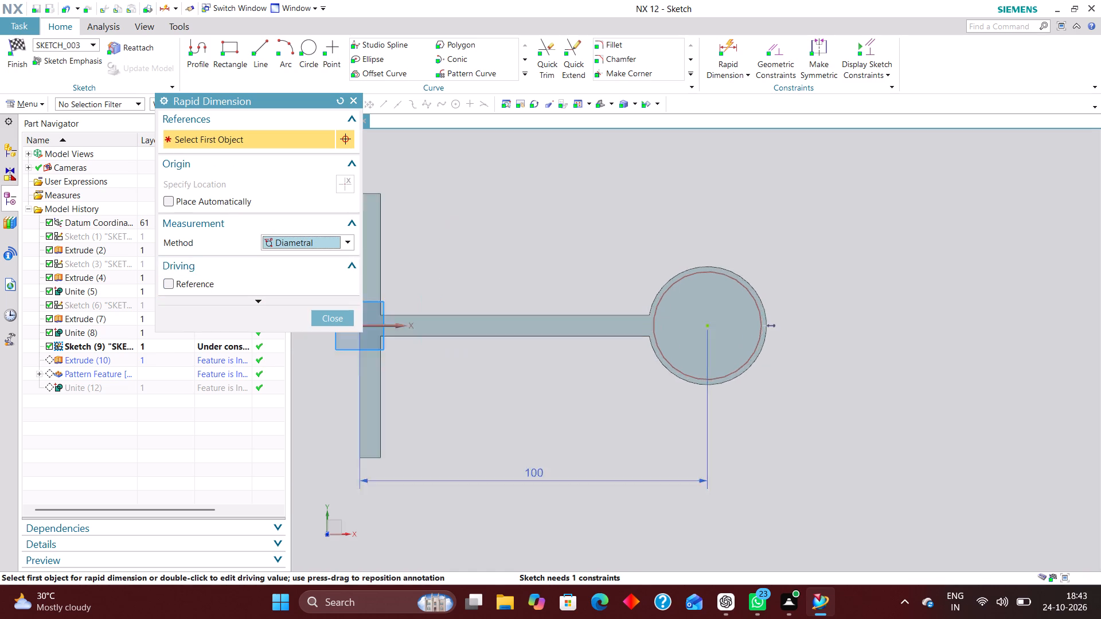
scroll(763, 309, "up", 3)
left_click(743, 328)
left_click(803, 255)
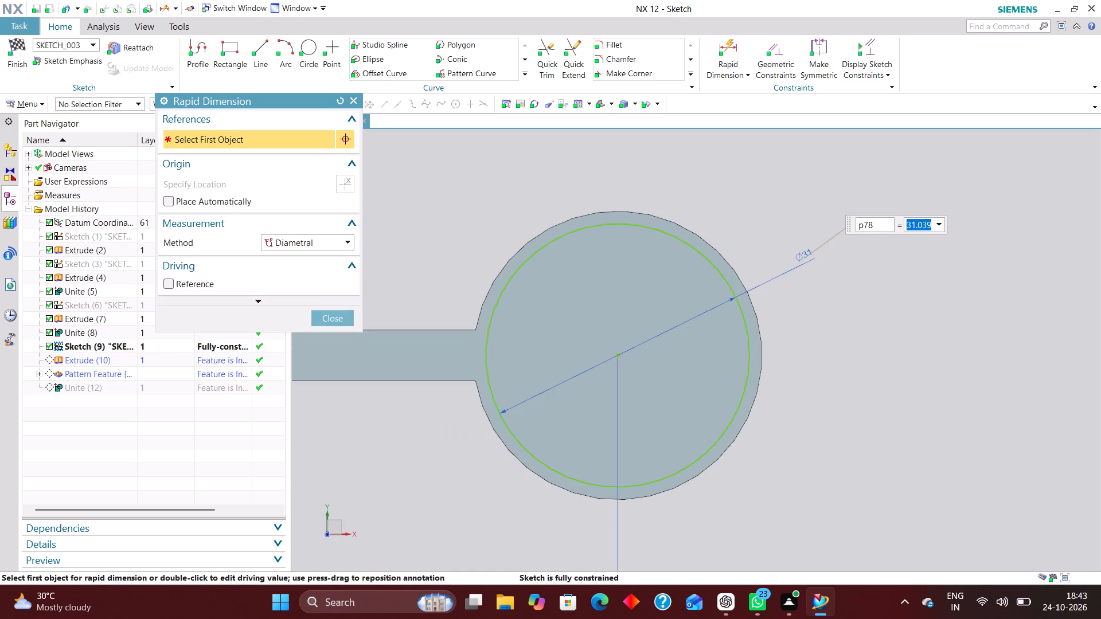
type("44")
key("Return")
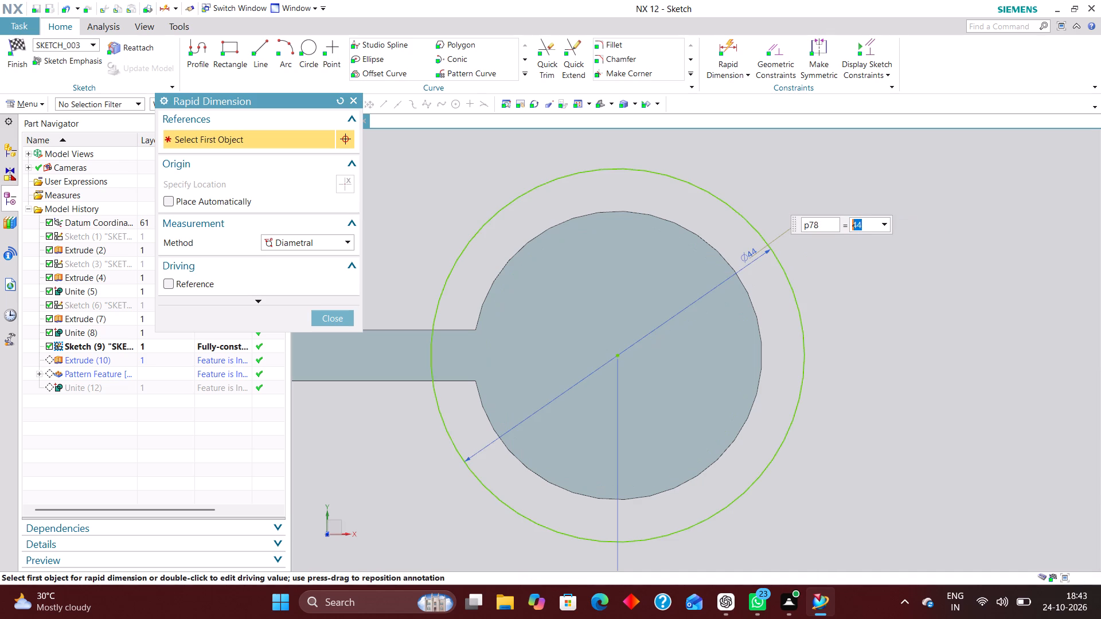
left_click(345, 319)
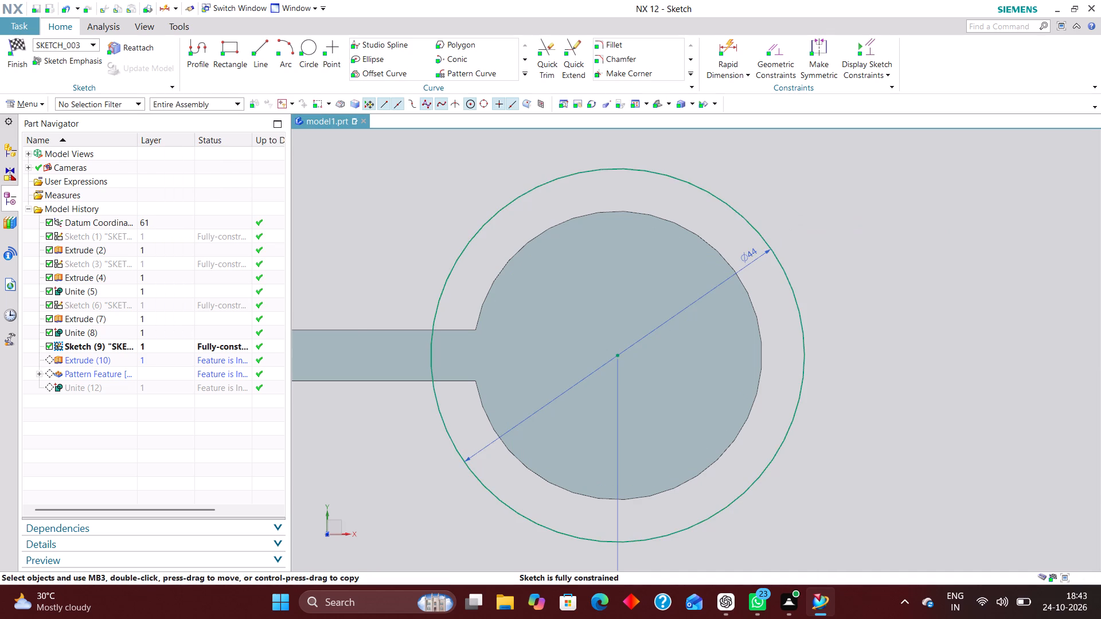
left_click(15, 49)
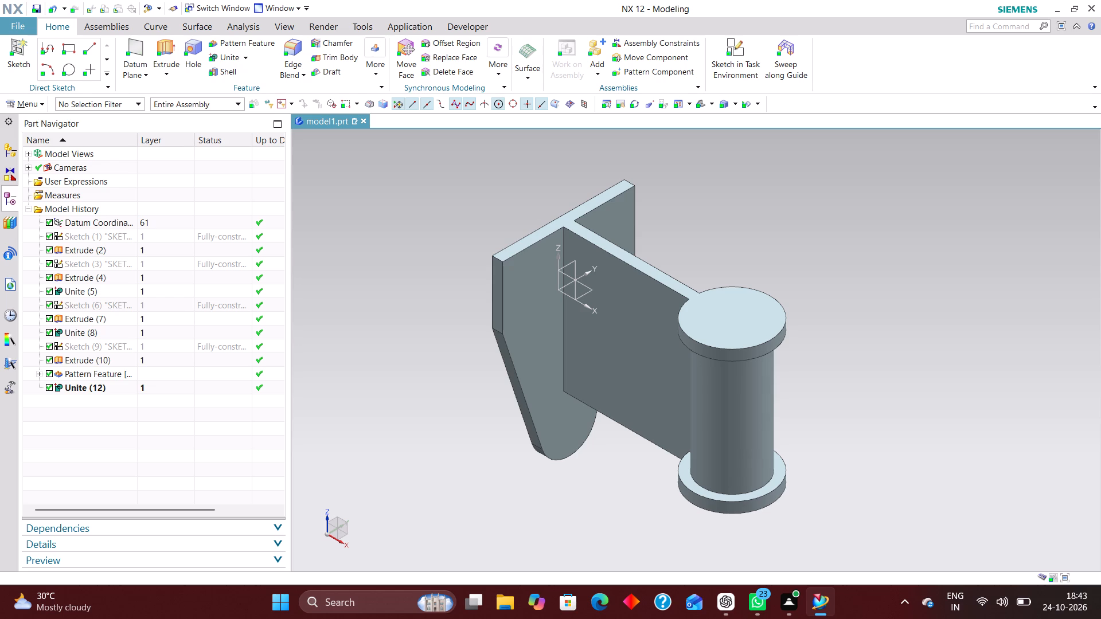
Create a new task-environment sketch on the XY plane of the datum coordinate system.
left_click(739, 43)
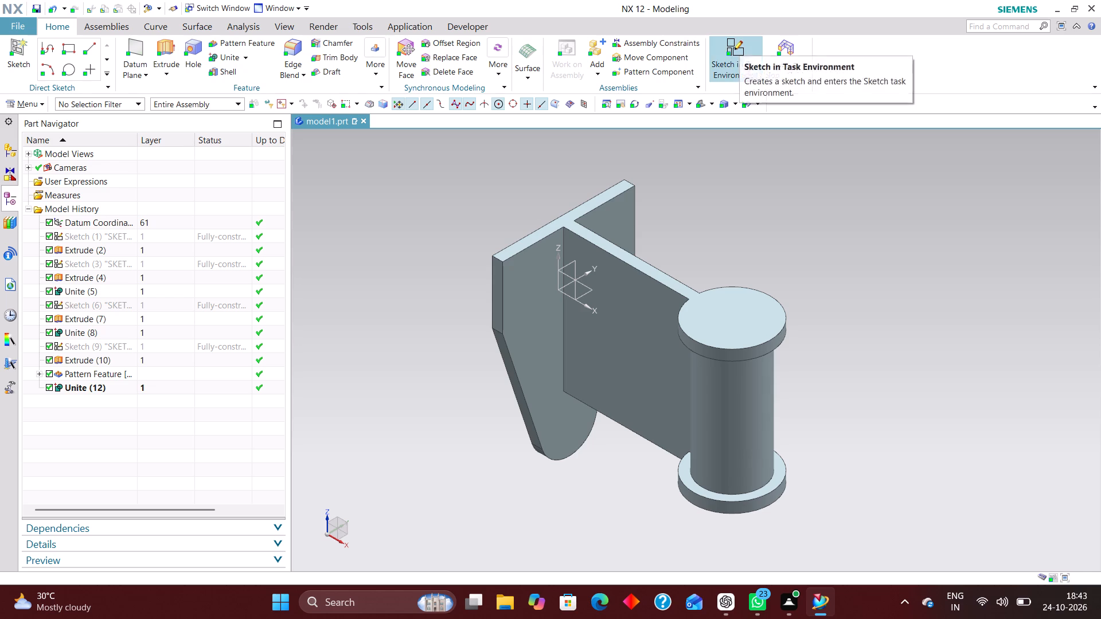
left_click(587, 293)
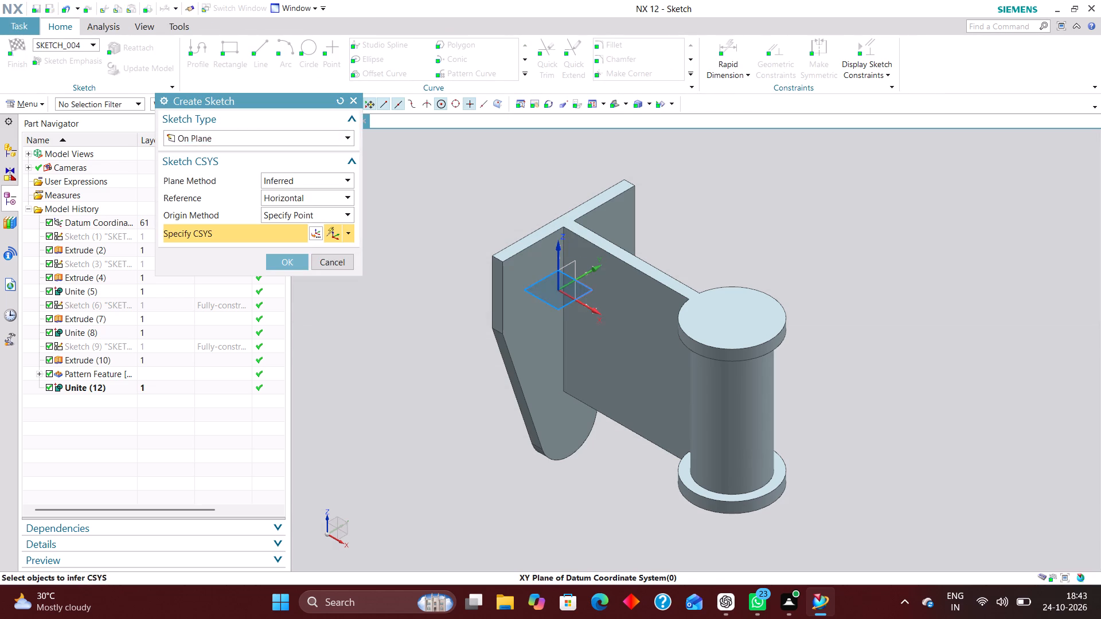
left_click(289, 257)
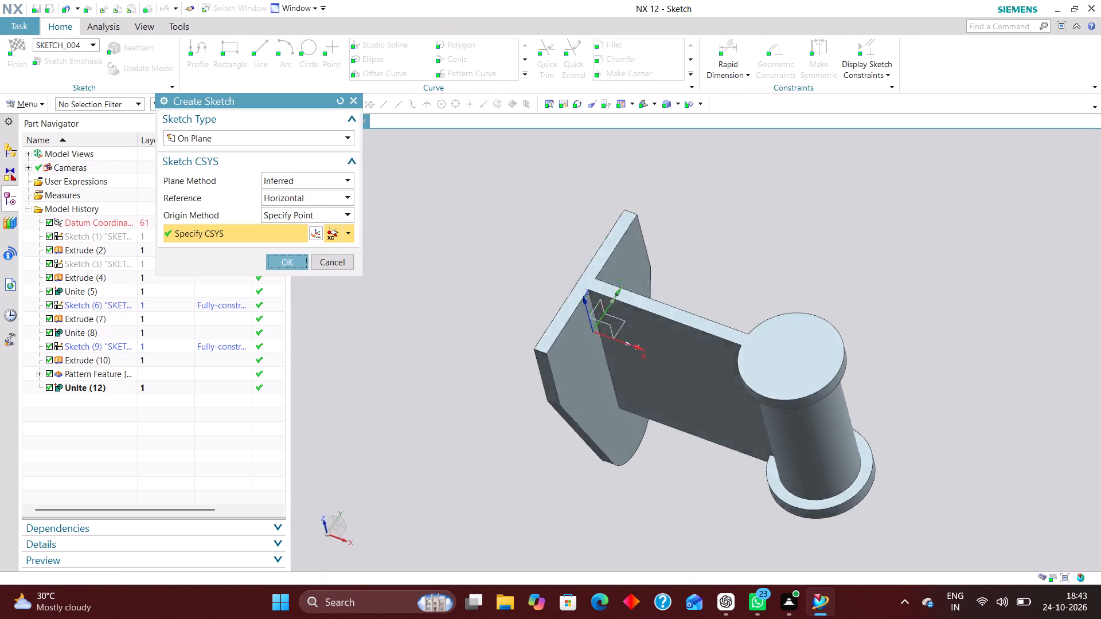
Sketch a closed right triangle in the corner between back plate and web, about 21 mm along the plate and 78 mm along the web.
scroll(497, 340, "down", 1)
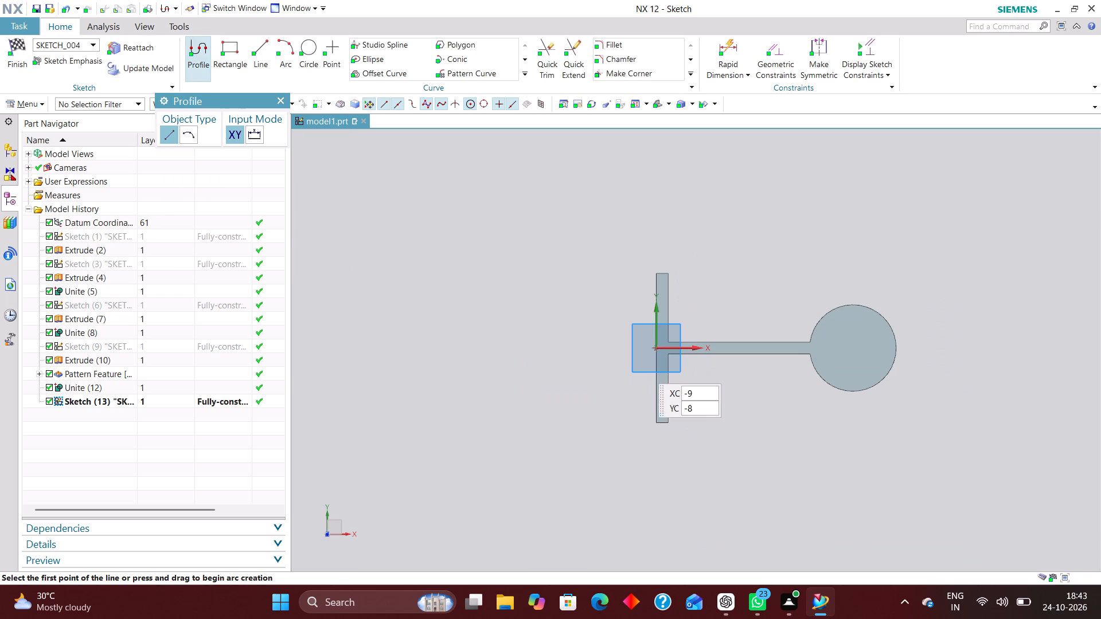
scroll(720, 390, "up", 3)
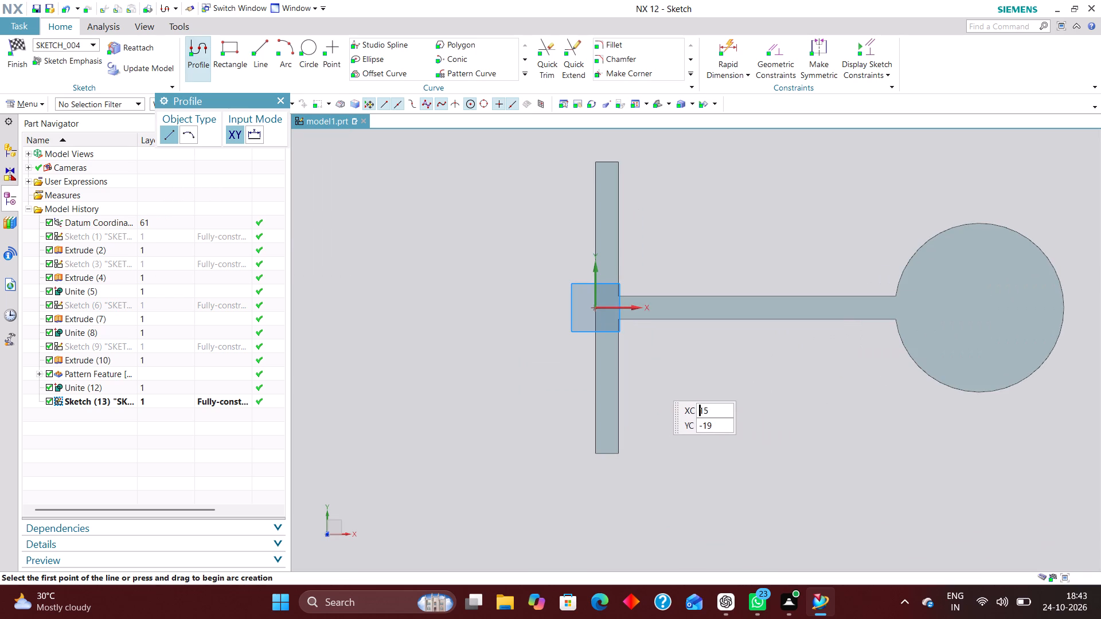
left_click(262, 45)
scroll(653, 370, "up", 3)
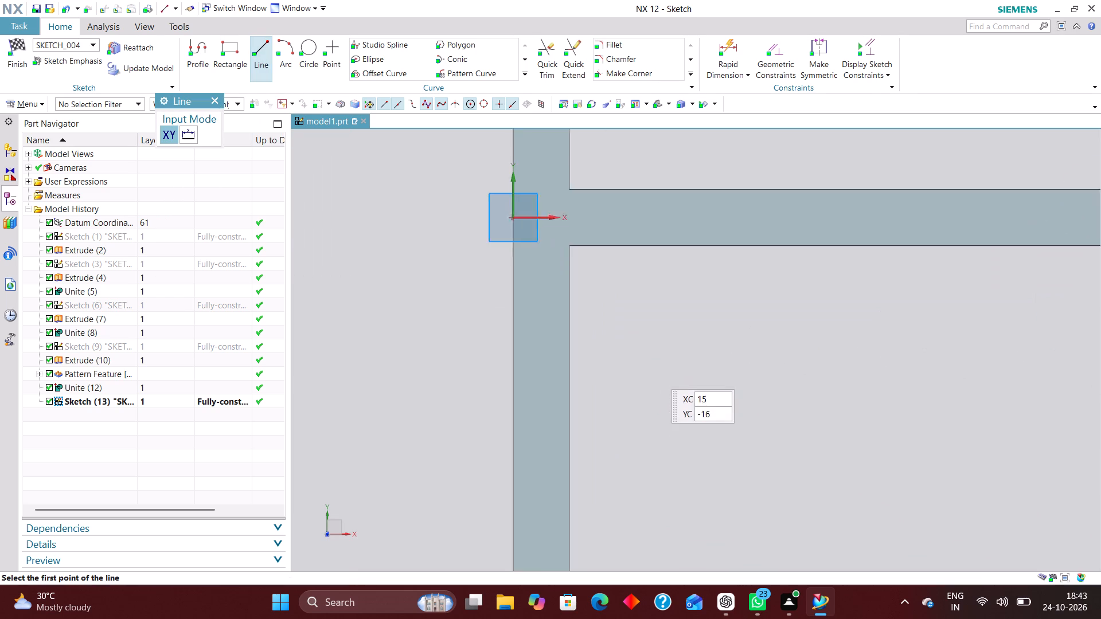
scroll(653, 370, "up", 2)
left_click(565, 230)
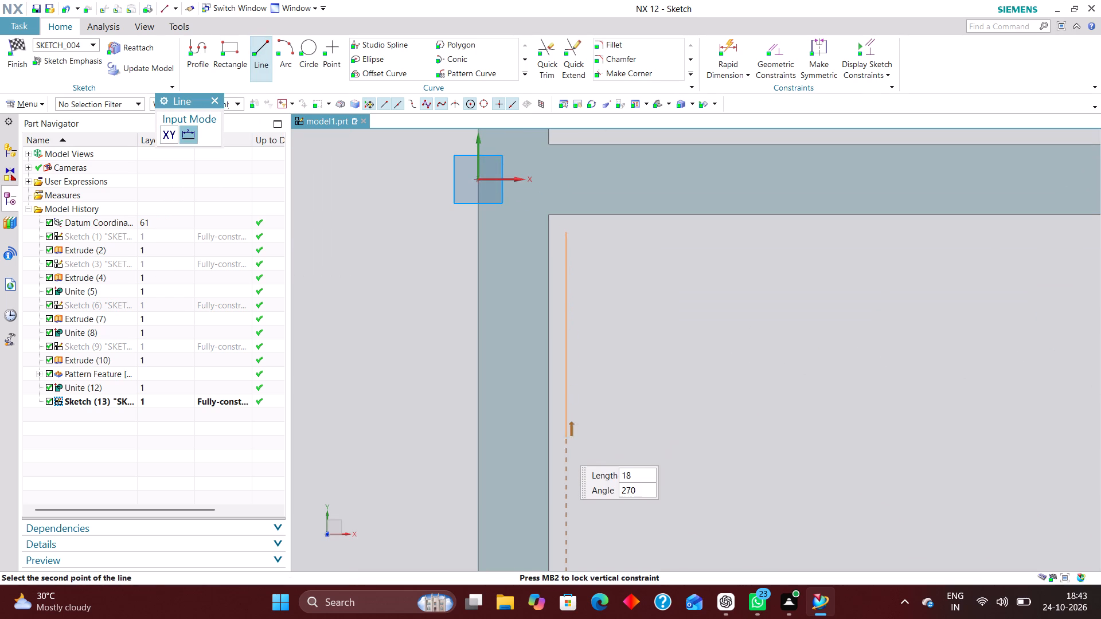
left_click(565, 475)
scroll(463, 332, "down", 2)
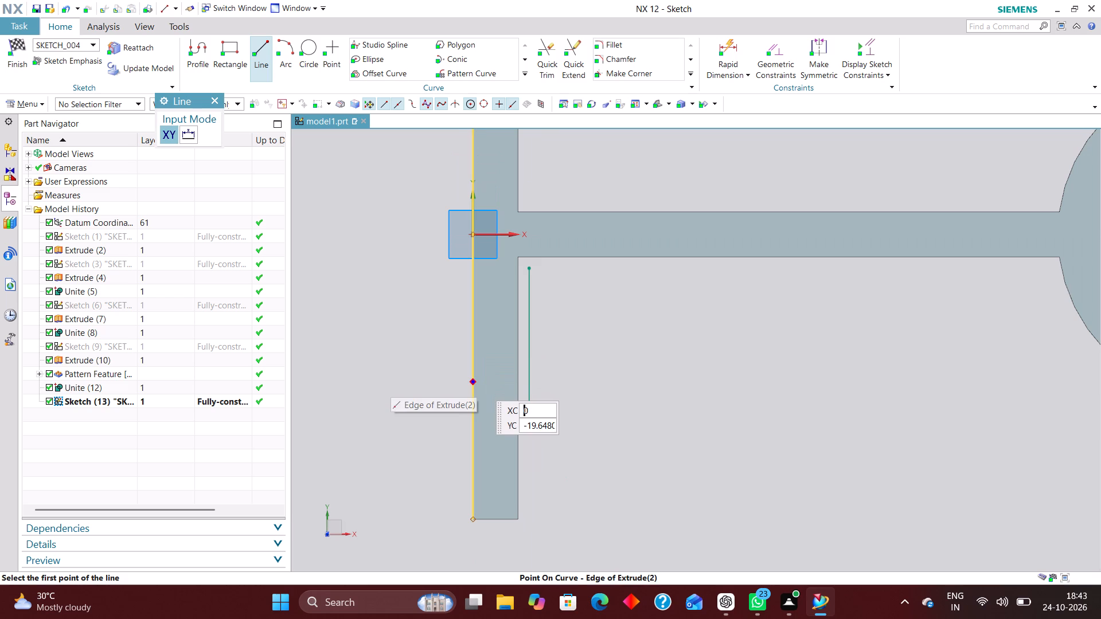
left_click(528, 267)
scroll(572, 282, "down", 3)
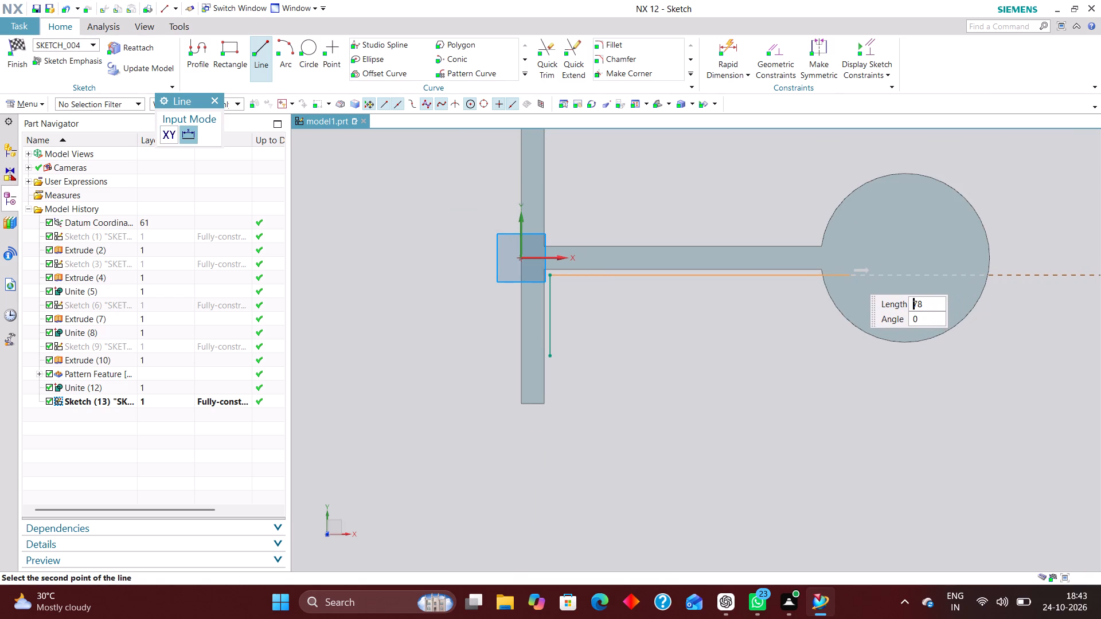
left_click(851, 275)
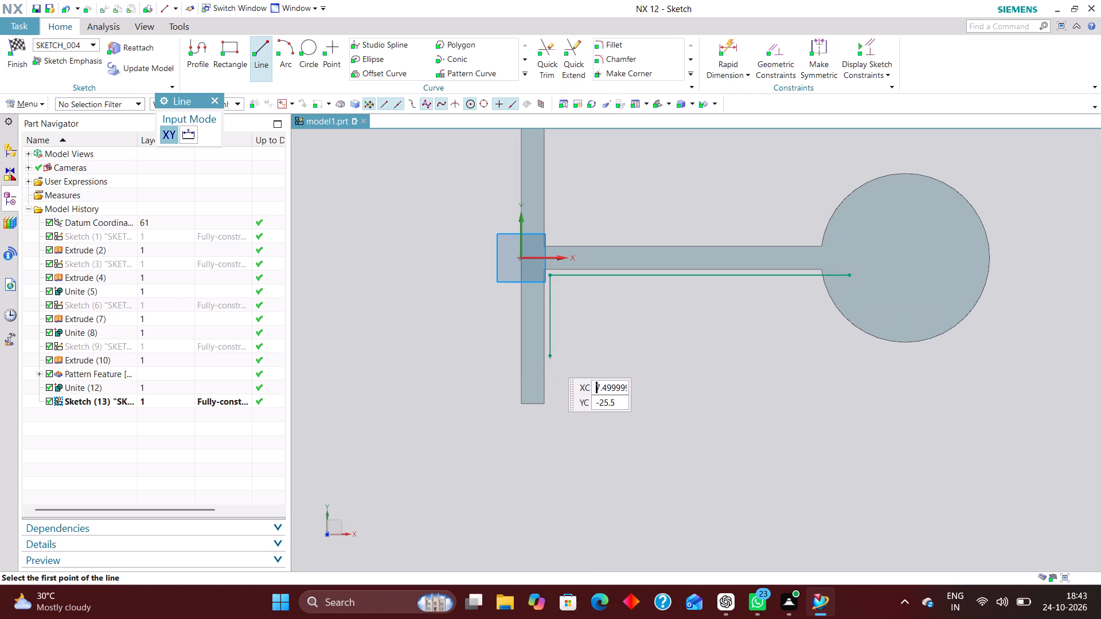
left_click(549, 359)
left_click(848, 276)
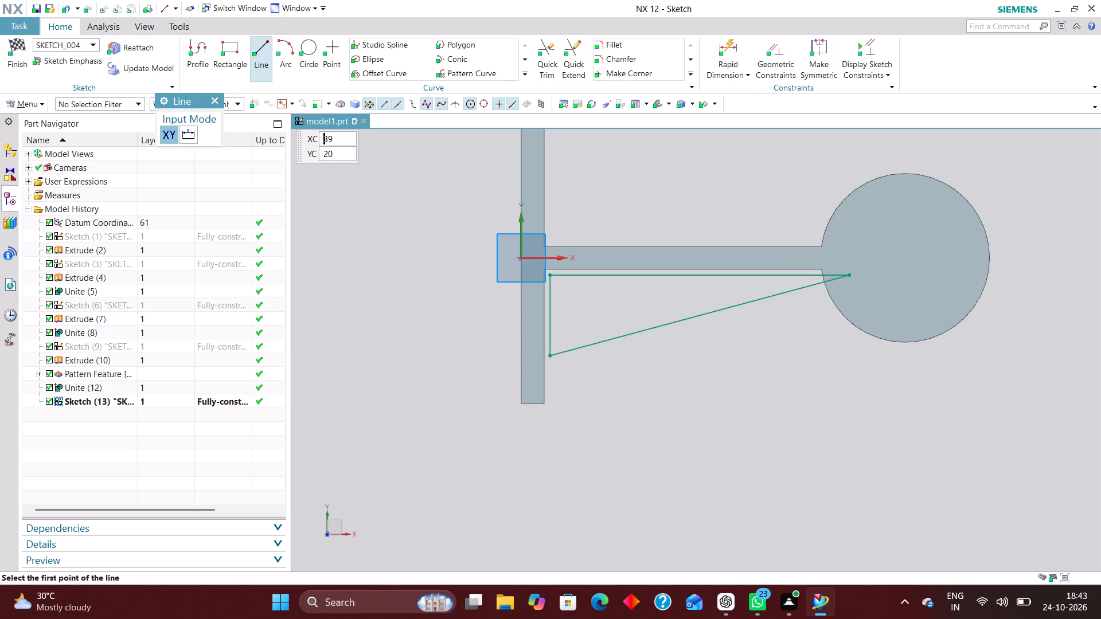
left_click(214, 97)
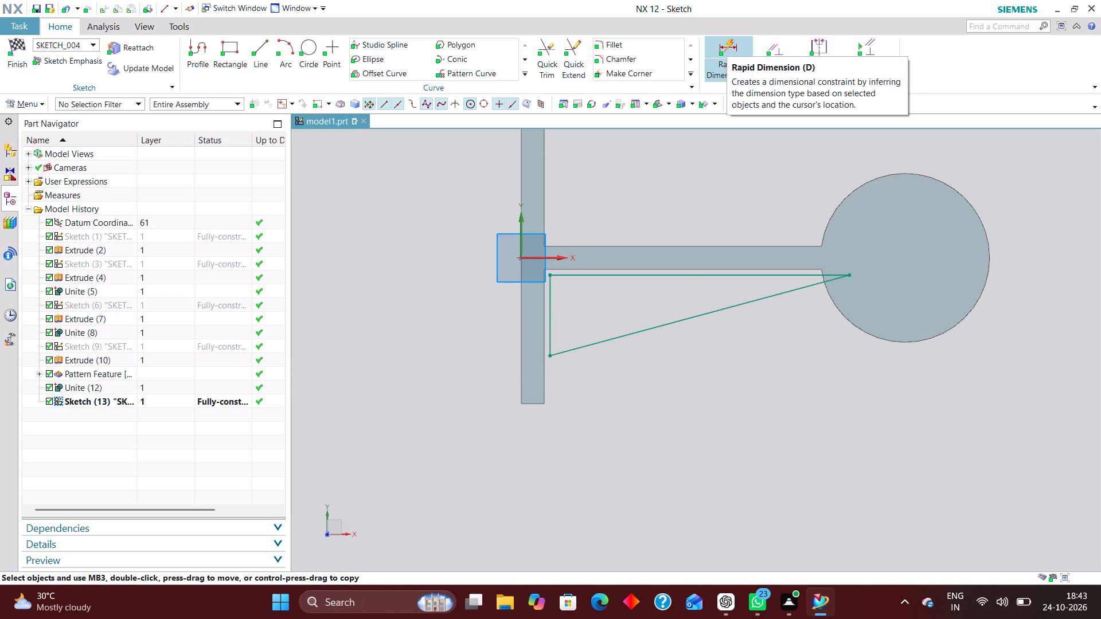
Dimension the triangle's vertical line 6 mm from the sketch's vertical axis, in line with the back plate's face.
left_click(727, 44)
left_click(314, 241)
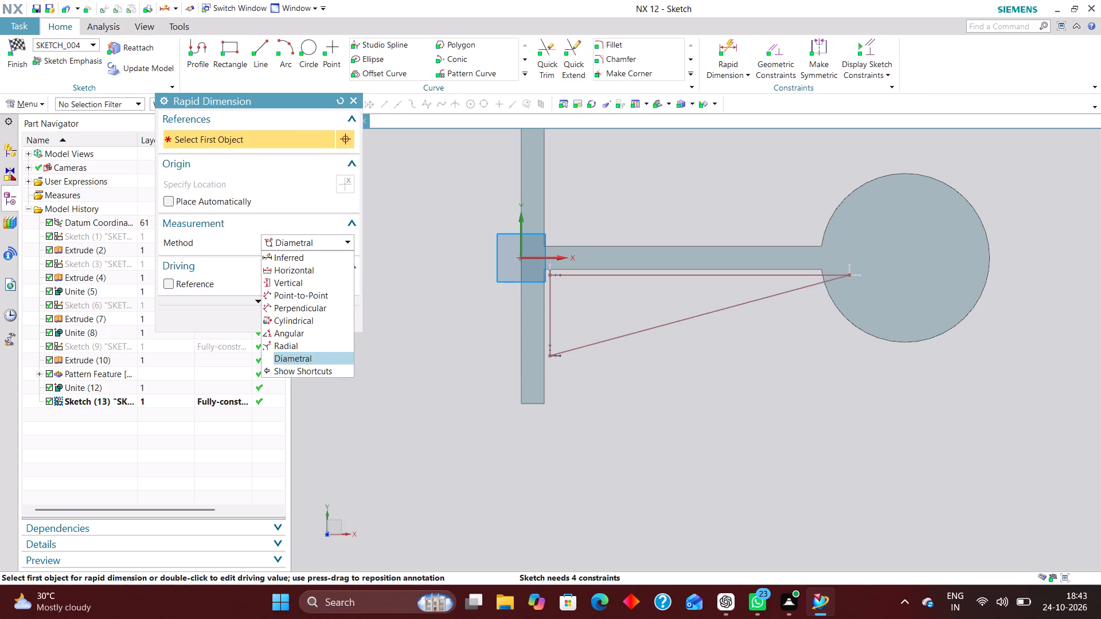
left_click(314, 260)
left_click(520, 226)
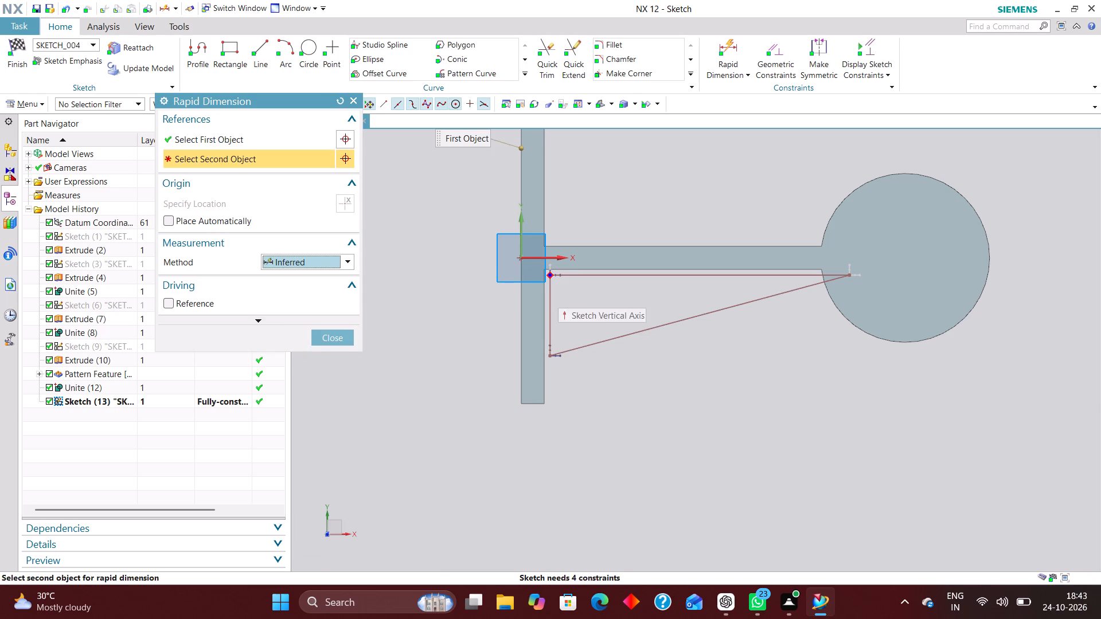
left_click(553, 295)
left_click(535, 452)
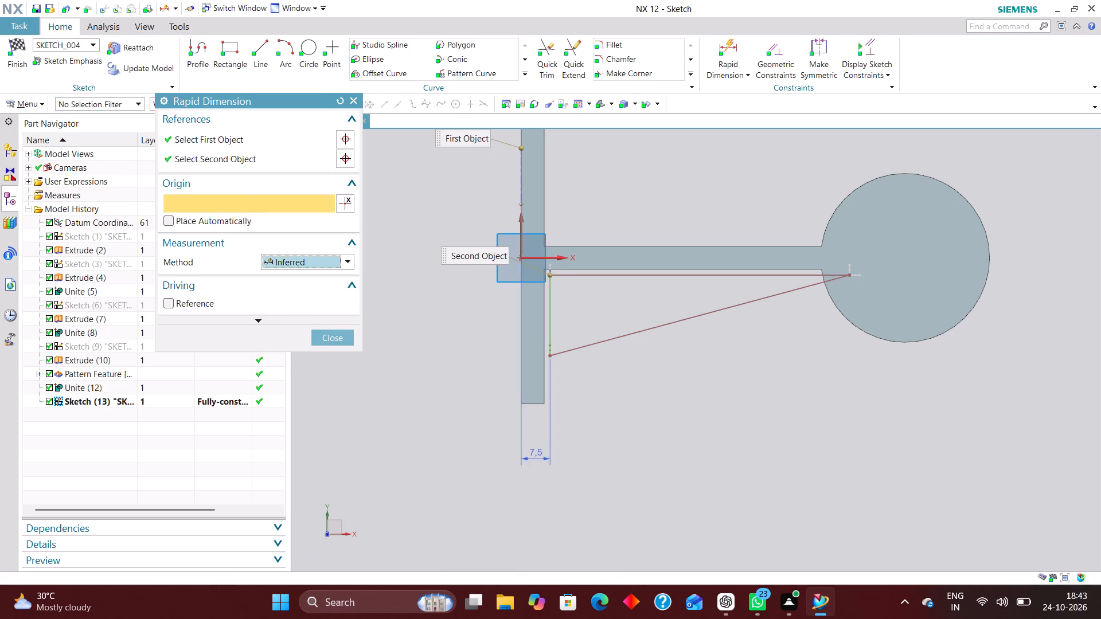
key("6")
key("Return")
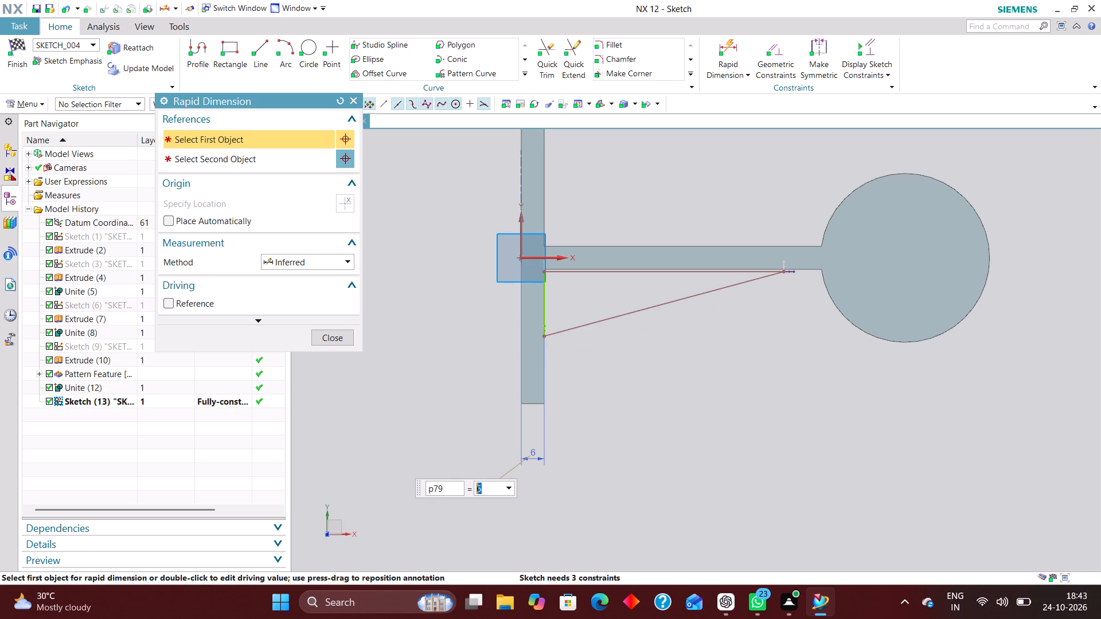
Dimension the triangle's horizontal line 3 mm from the sketch's horizontal axis, in line with the web's edge.
scroll(539, 264, "up", 5)
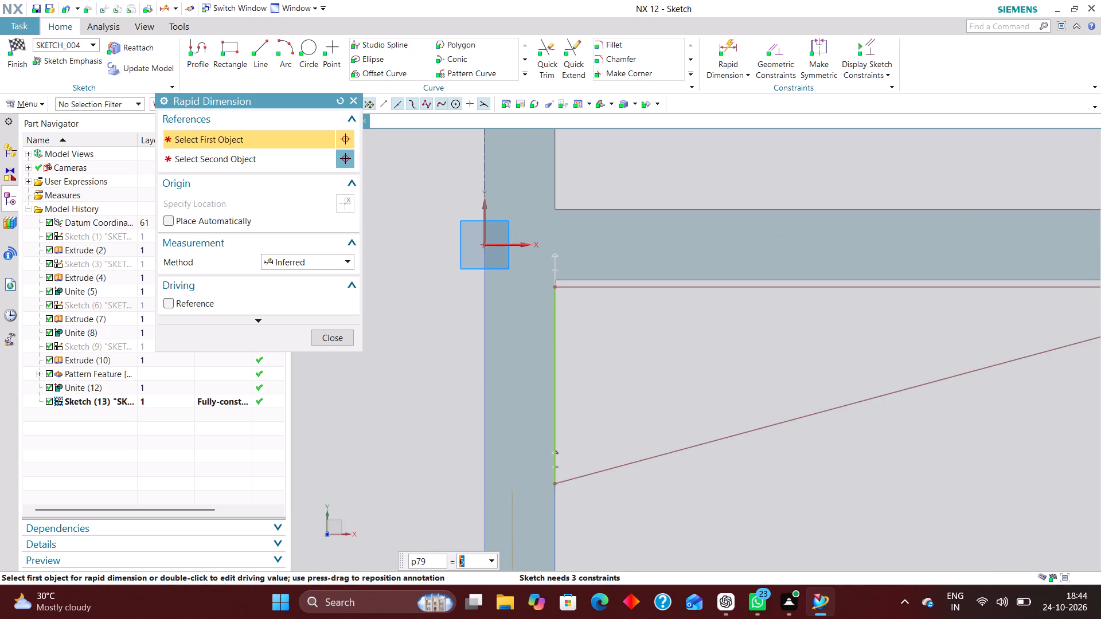
left_click(509, 244)
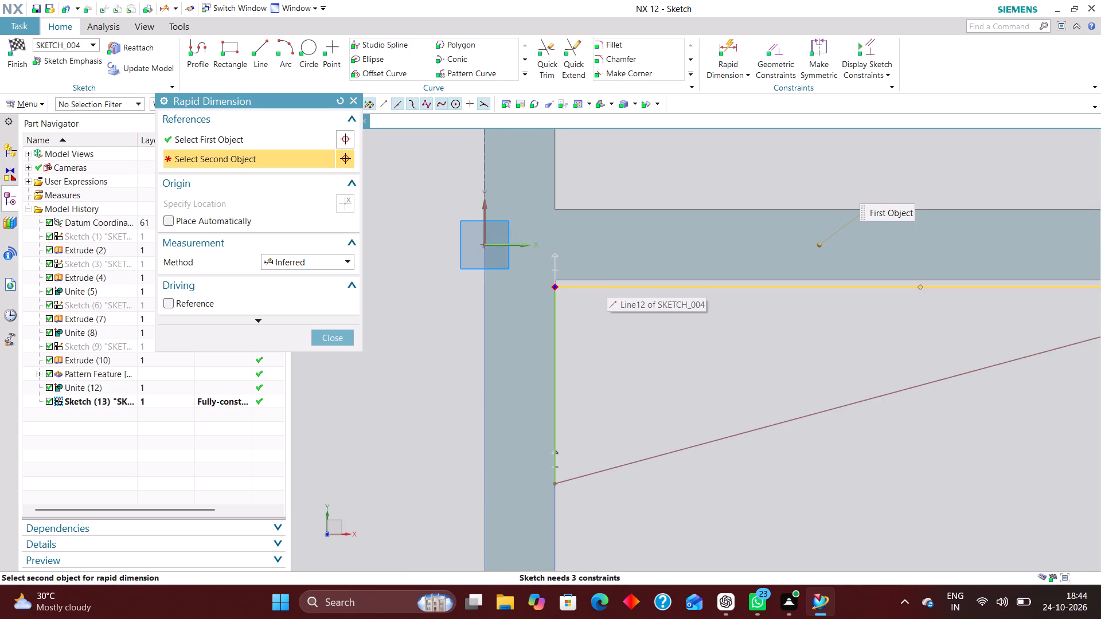
left_click(607, 285)
left_click(407, 268)
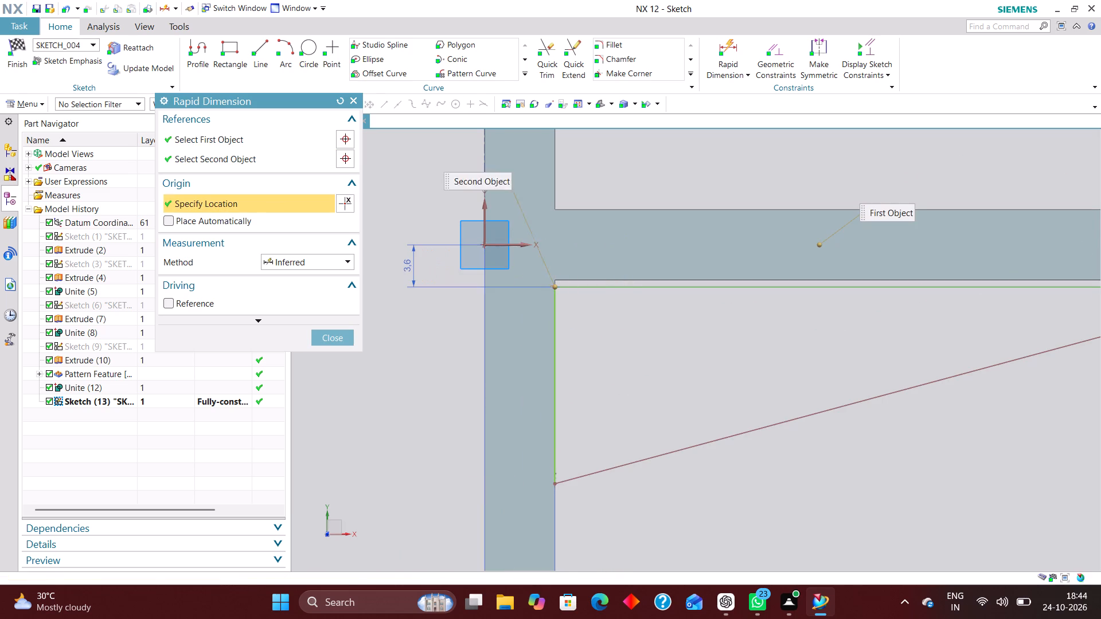
key("3")
key("Return")
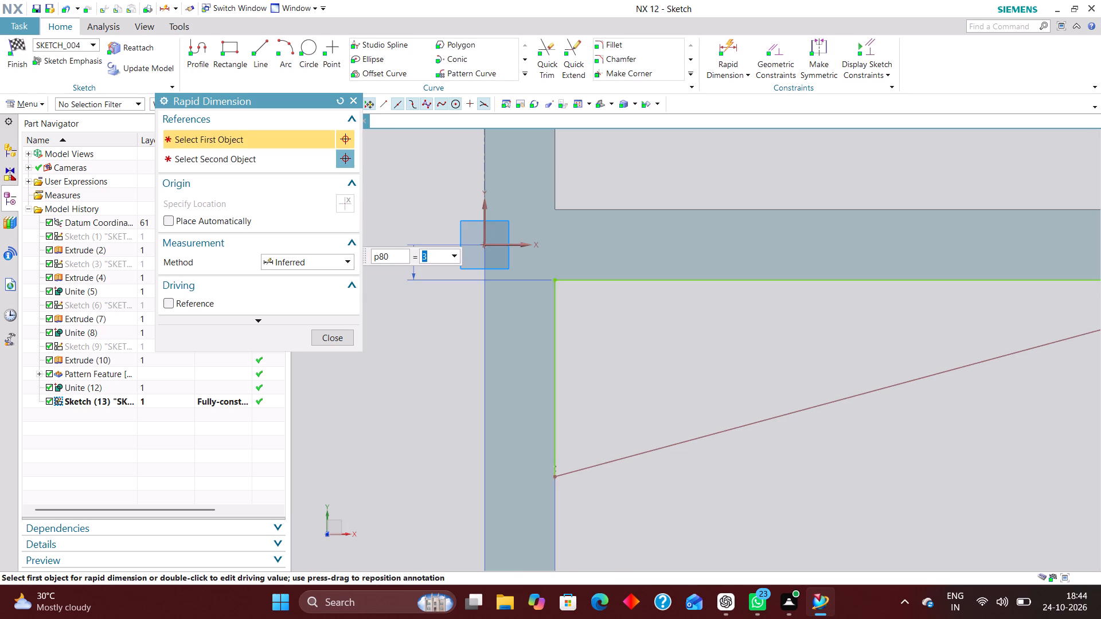
Dimension the triangle's vertical line along the back plate to 25 mm.
scroll(674, 290, "down", 4)
scroll(561, 336, "down", 1)
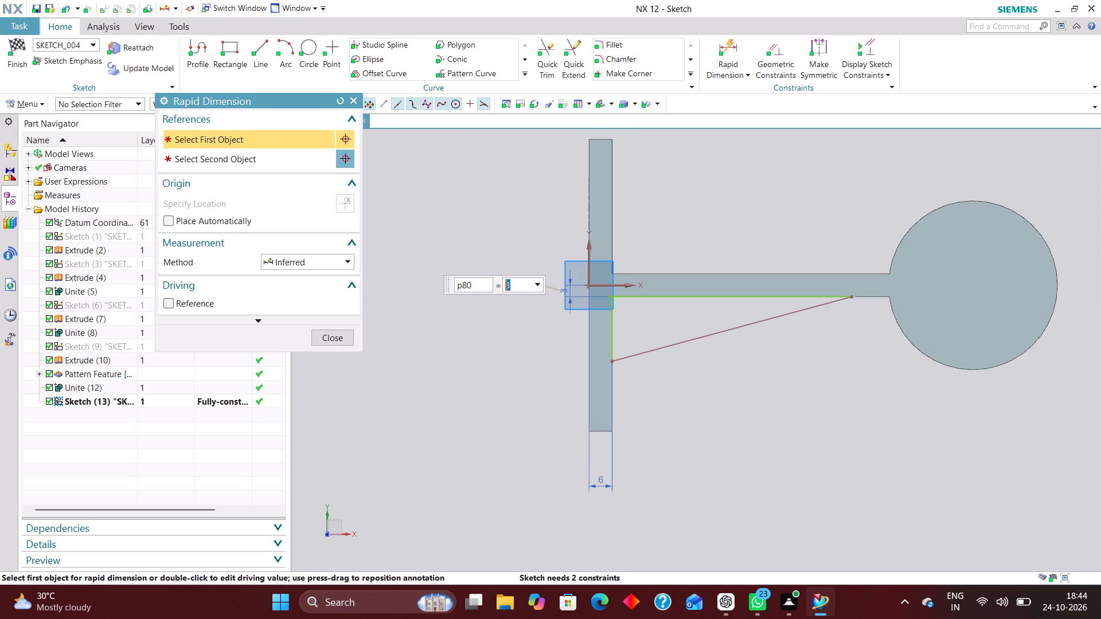
scroll(584, 346, "up", 3)
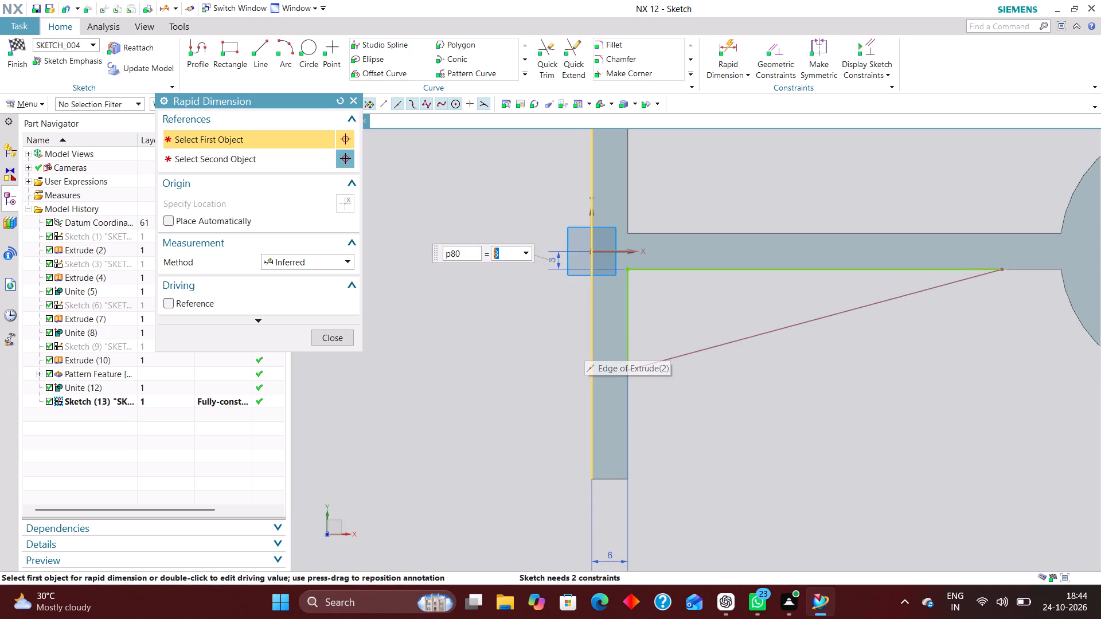
scroll(701, 344, "down", 2)
left_click(659, 346)
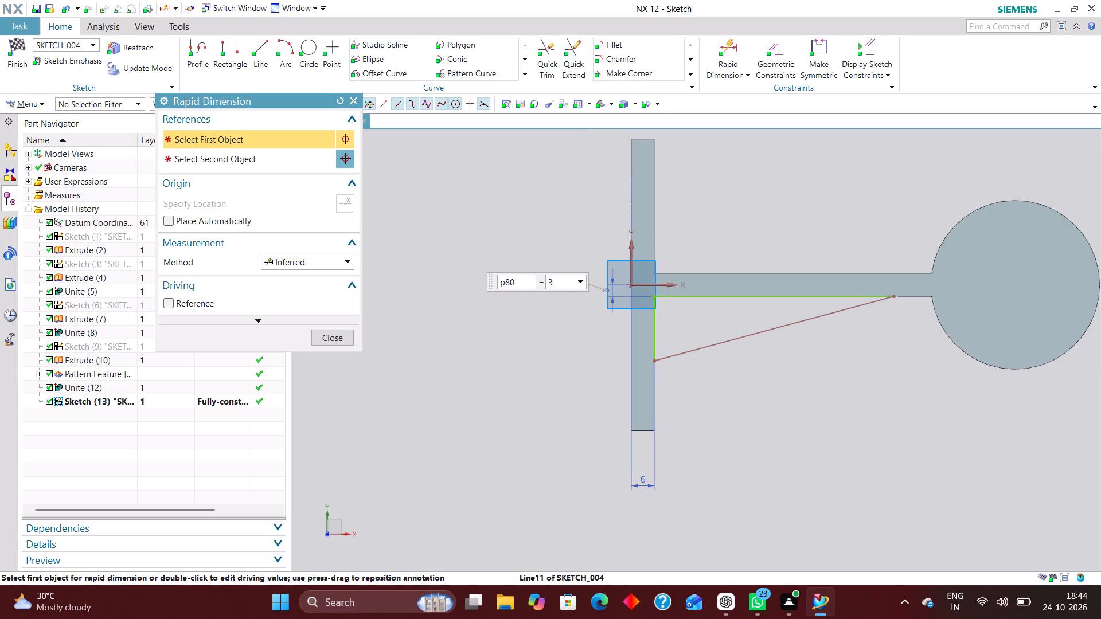
left_click(567, 334)
type("25")
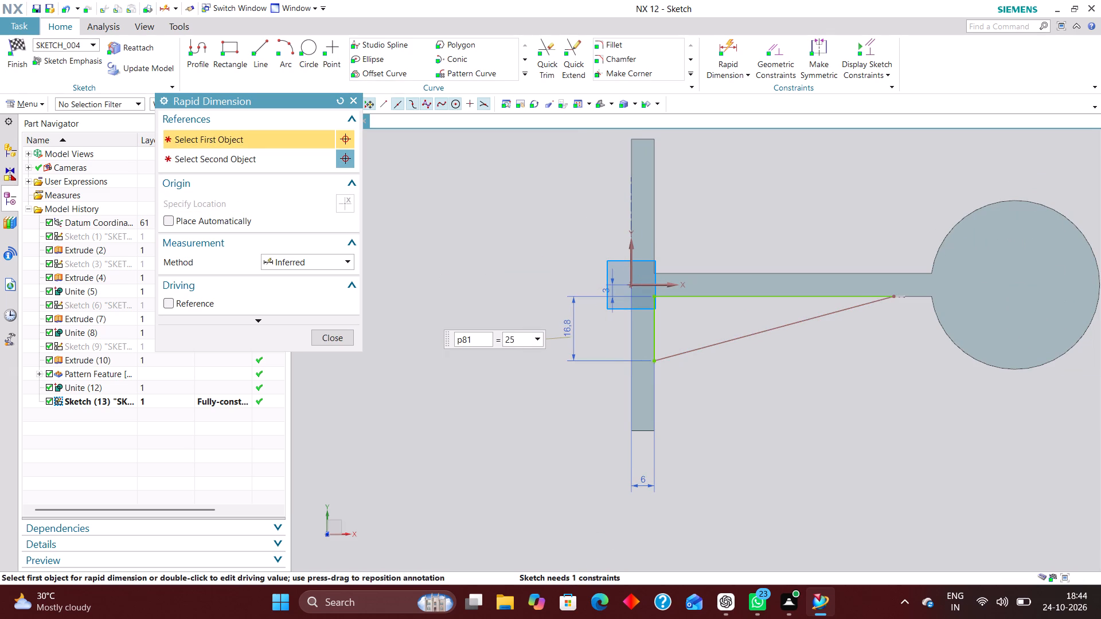
key("Return")
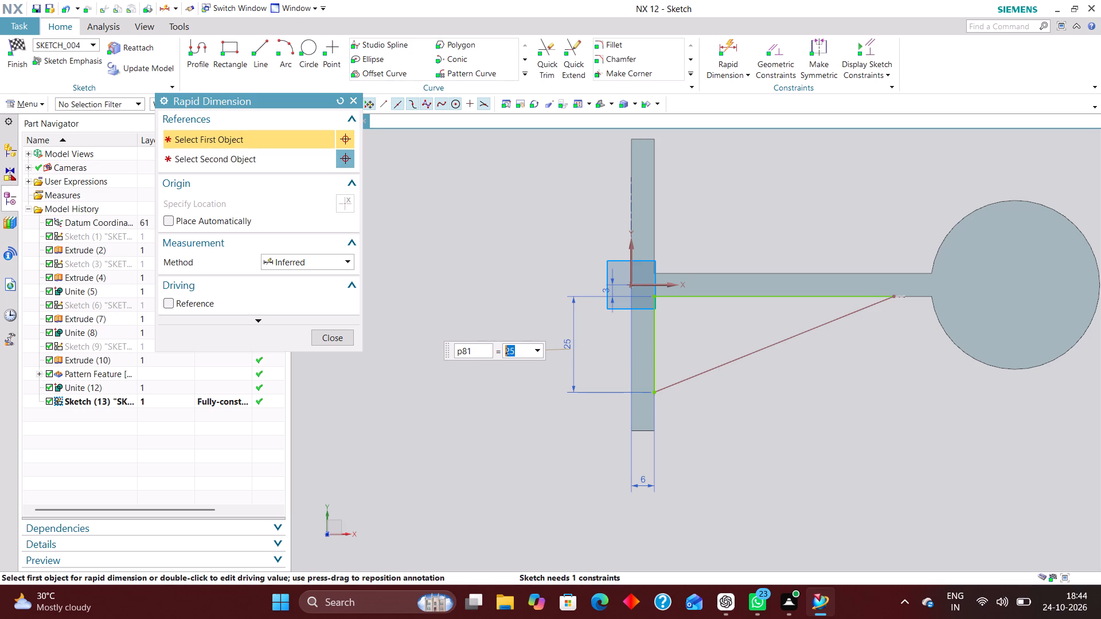
Dimension the triangle's horizontal line along the web to 80 mm and finish the sketch.
left_click(748, 296)
left_click(767, 216)
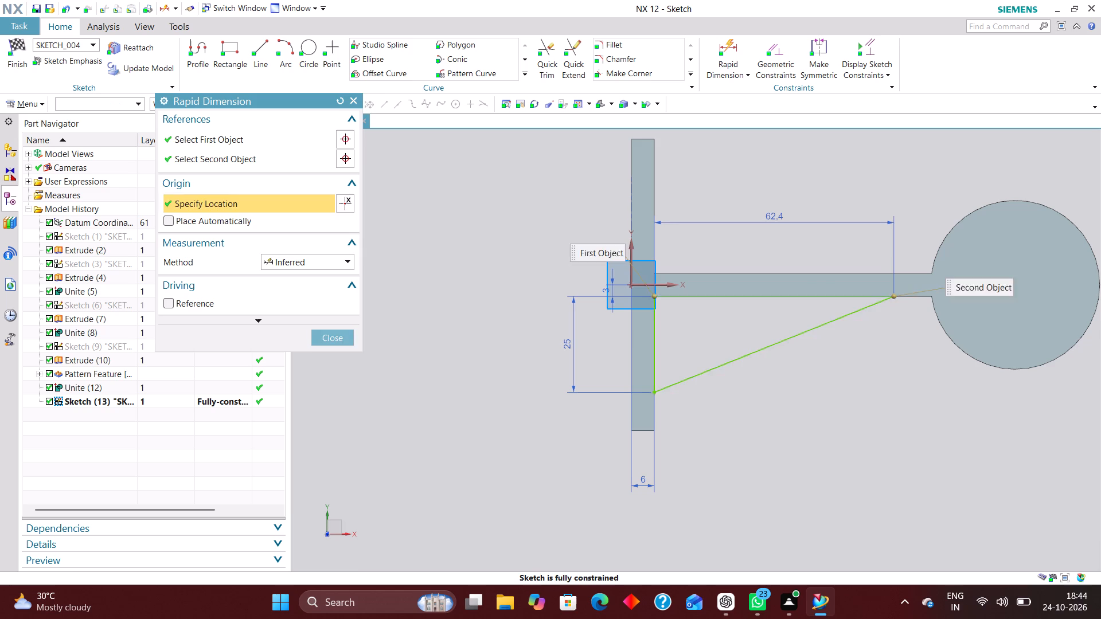
type("80")
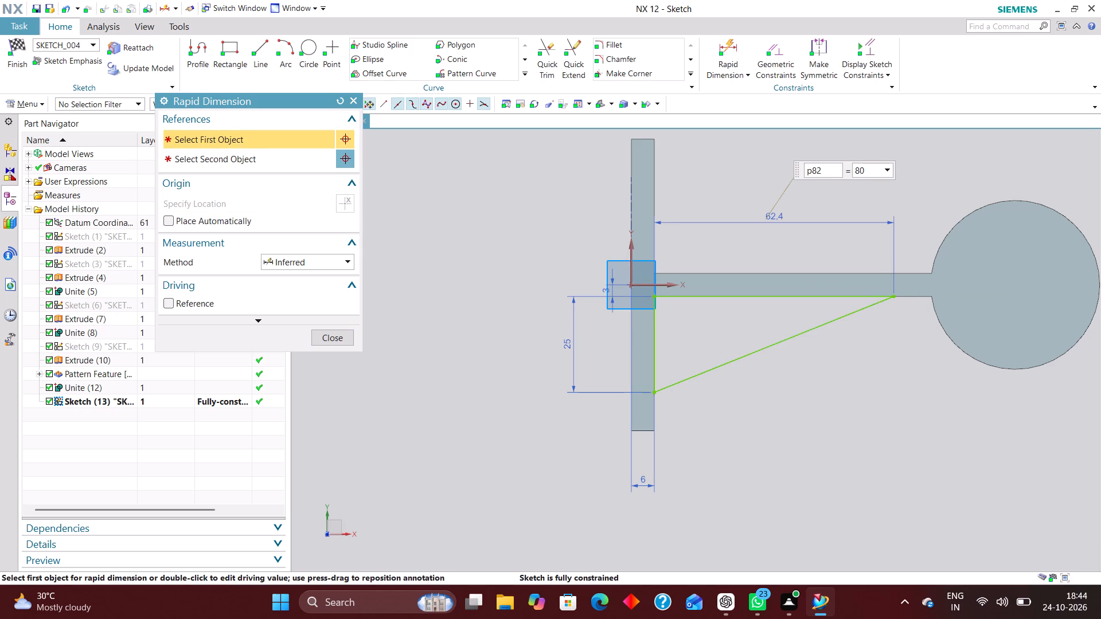
key("Return")
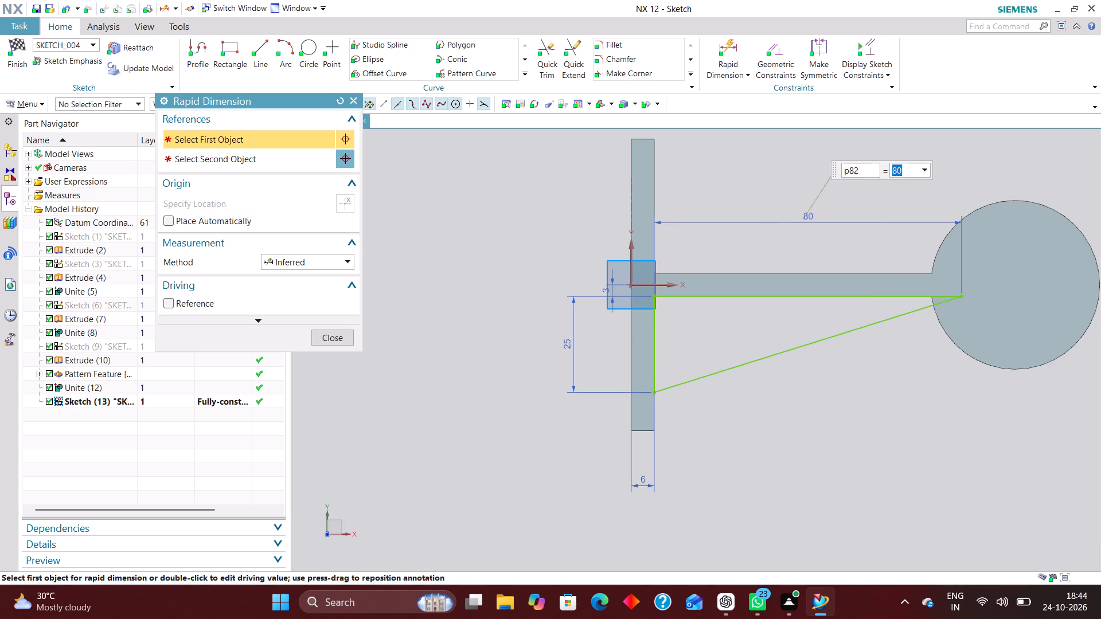
key("Return")
left_click(336, 336)
left_click(10, 47)
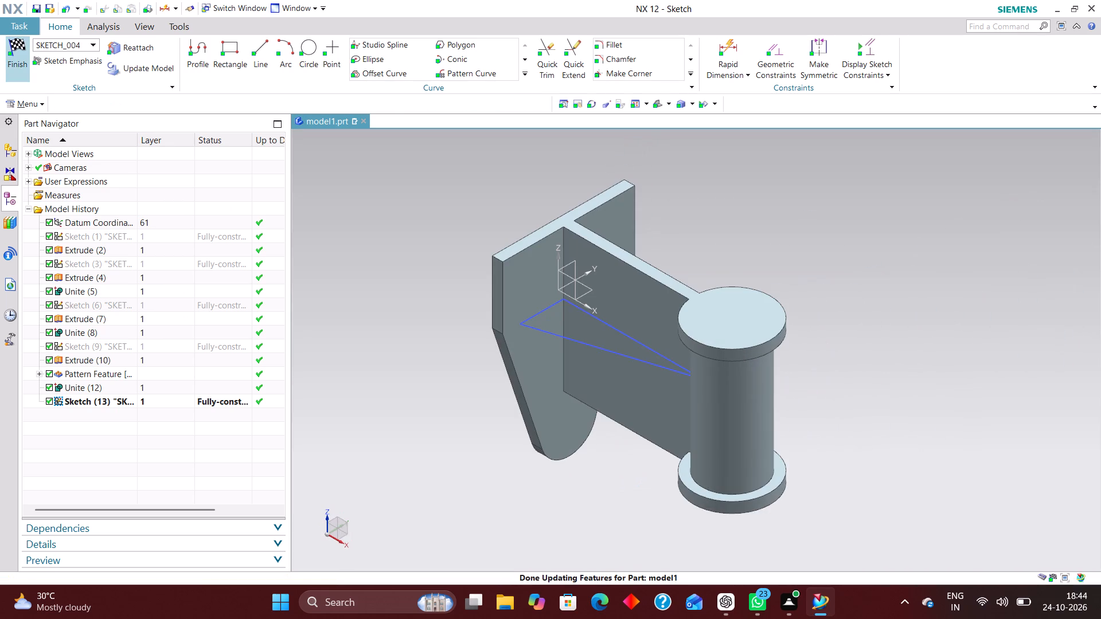
Extrude the triangular rib sketch, setting the start distance to 0 mm.
left_click(162, 46)
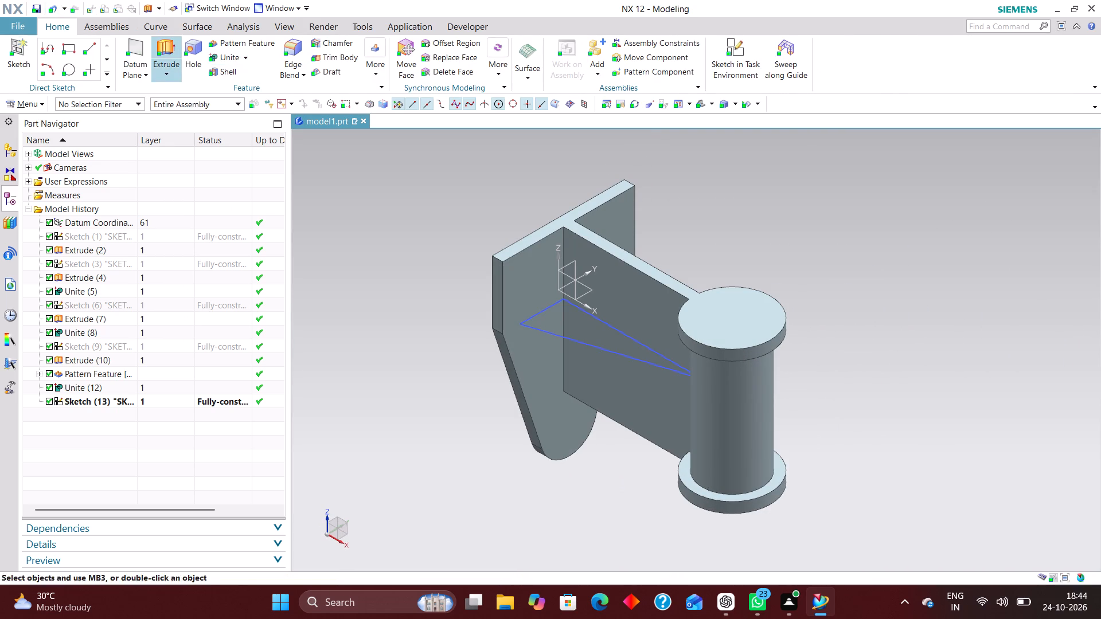
left_click(597, 348)
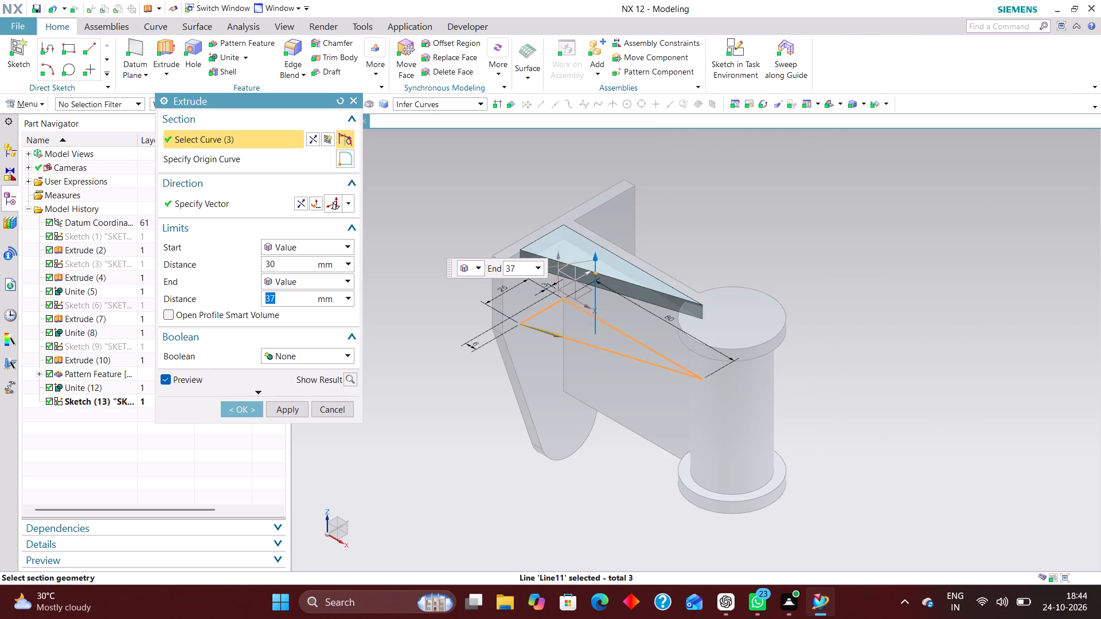
left_click_drag(290, 265, 234, 276)
key("0")
key("Return")
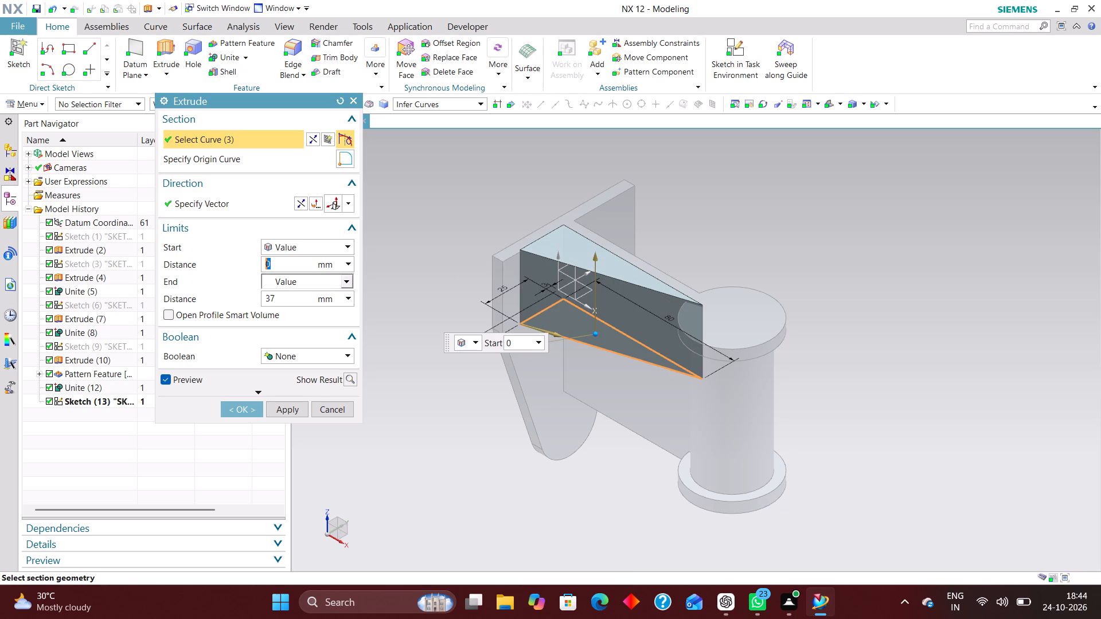
Make the rib extrusion symmetric about its sketch plane, trying a distance of 2 mm and settling on 3 mm.
left_click_drag(284, 298, 253, 295)
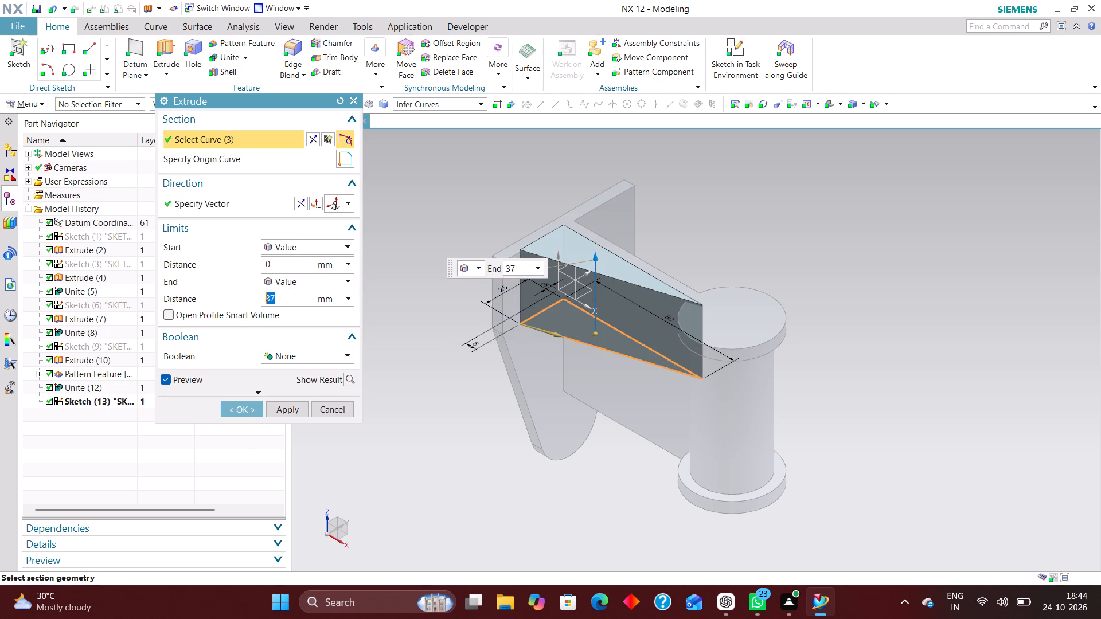
left_click(319, 246)
left_click(310, 269)
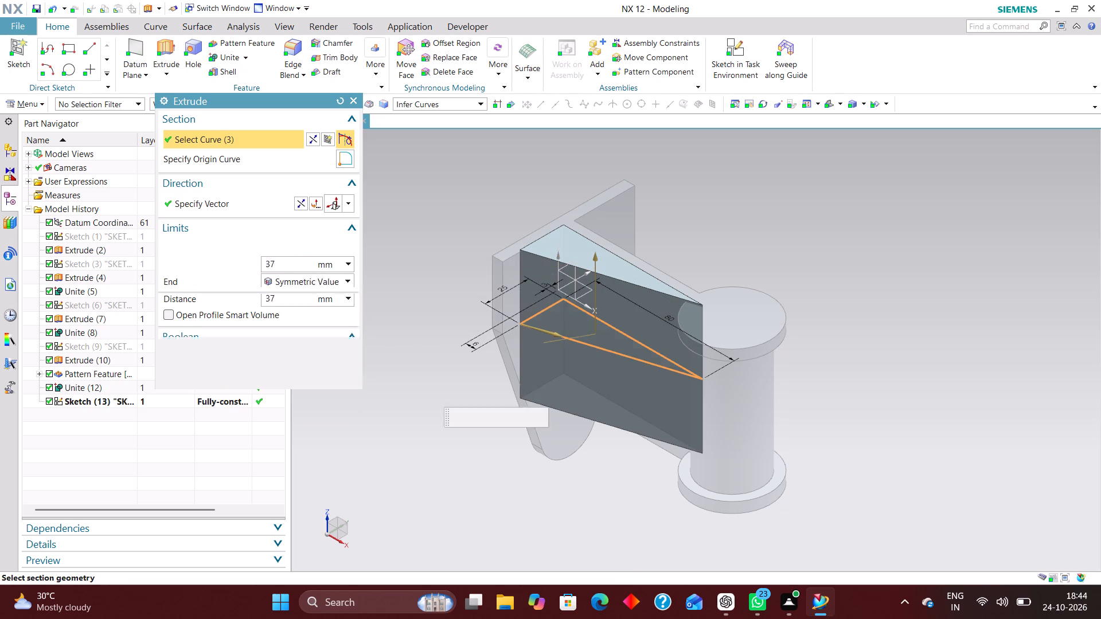
key("2")
key("Return")
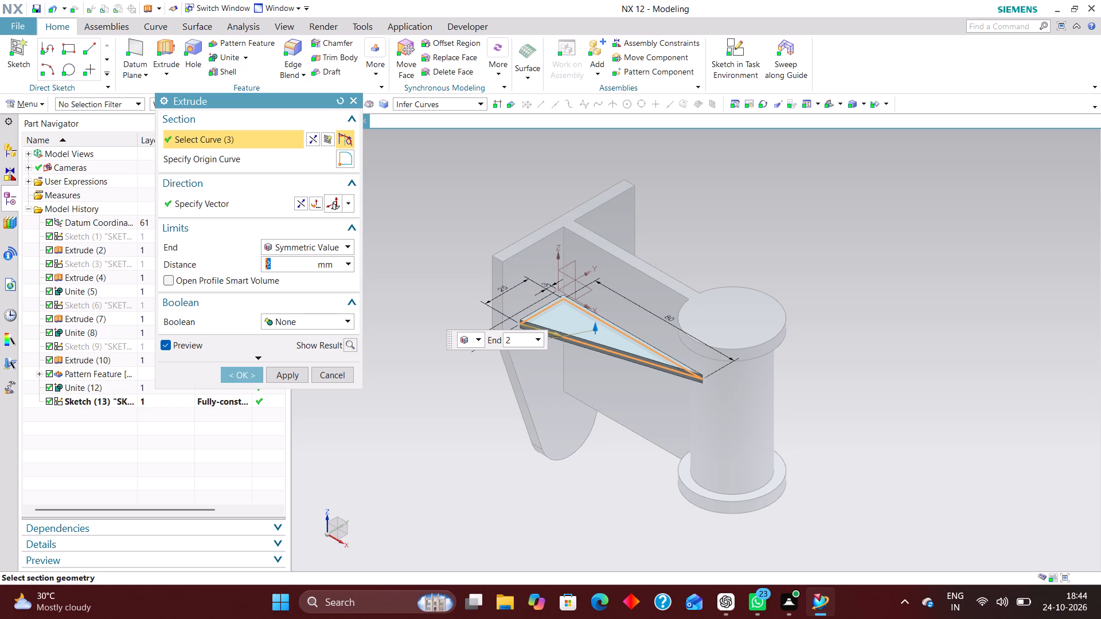
key("3")
key("Return")
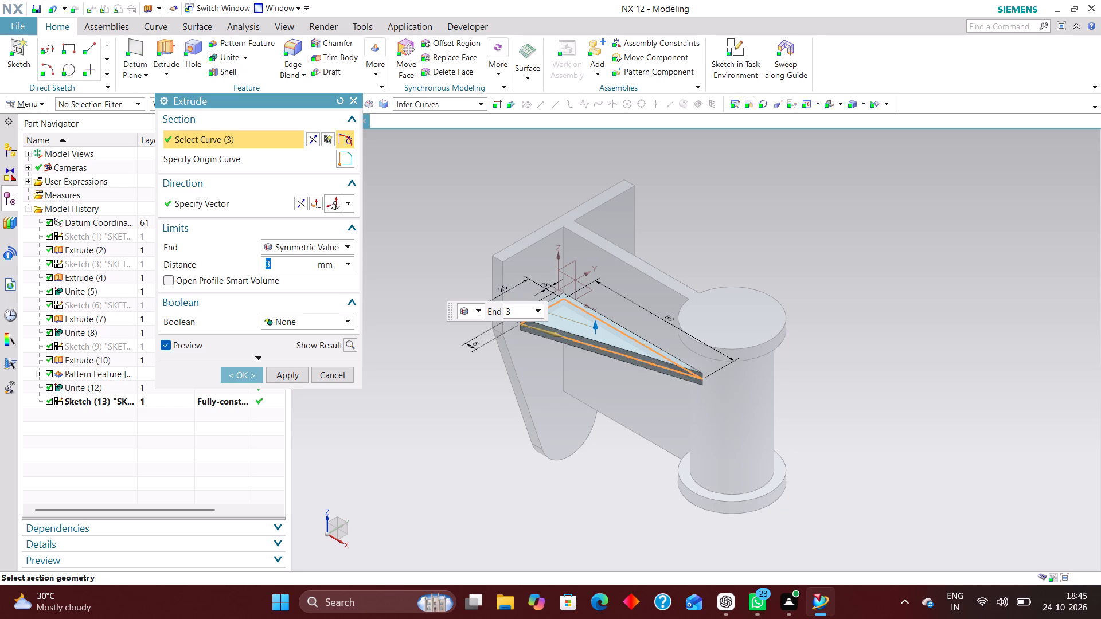
Return the rib extrusion to separate start and end values with a 0 mm start, and reverse its direction.
scroll(529, 315, "up", 3)
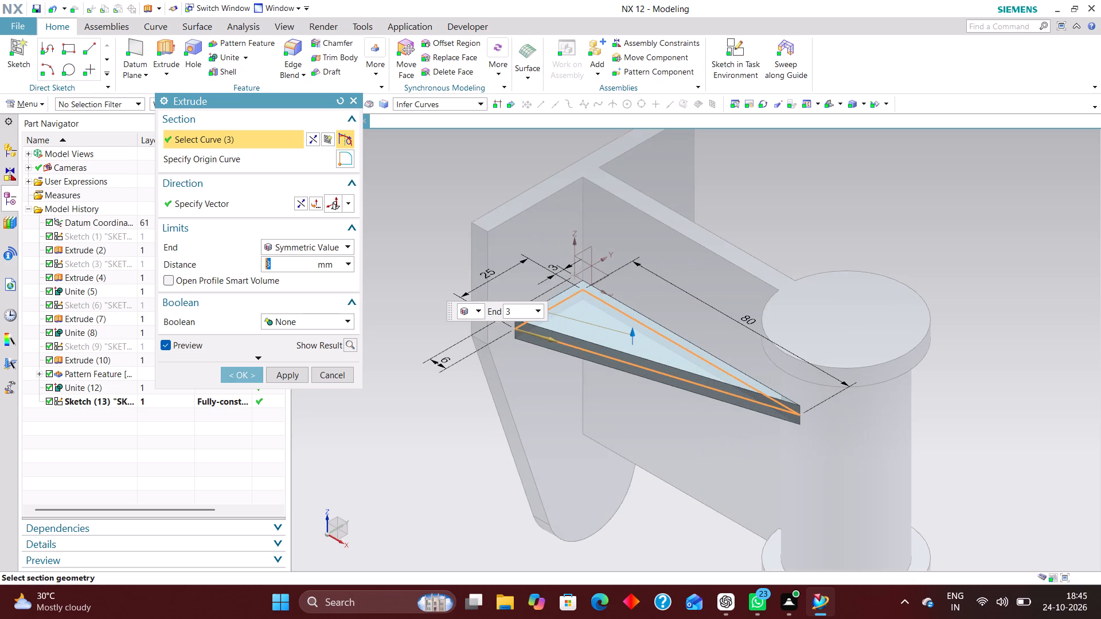
left_click(327, 245)
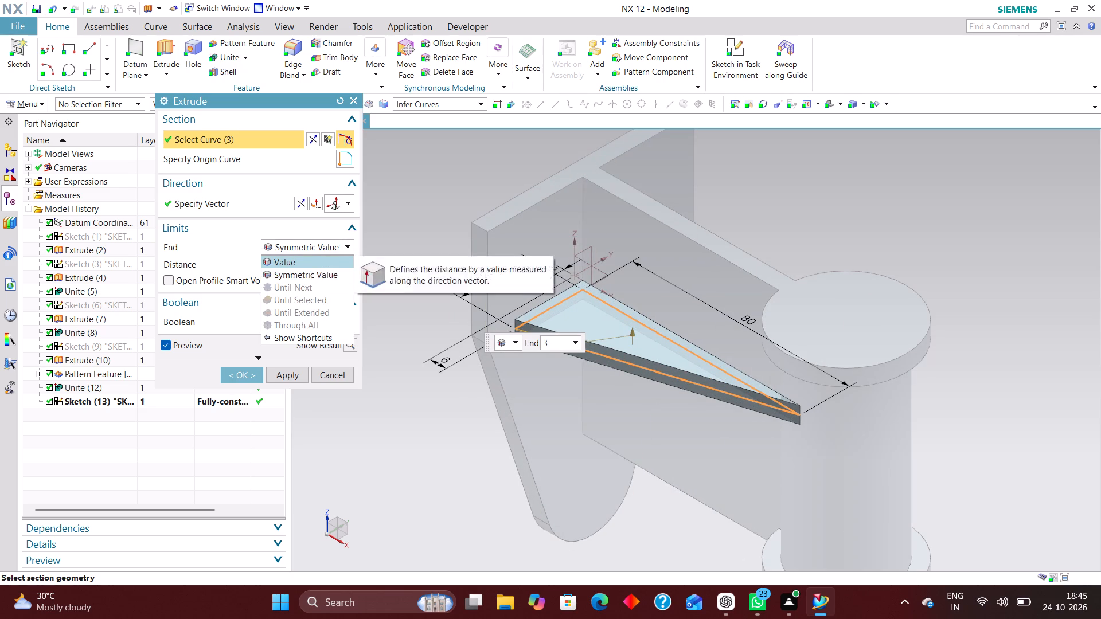
left_click(325, 257)
left_click_drag(290, 266, 224, 268)
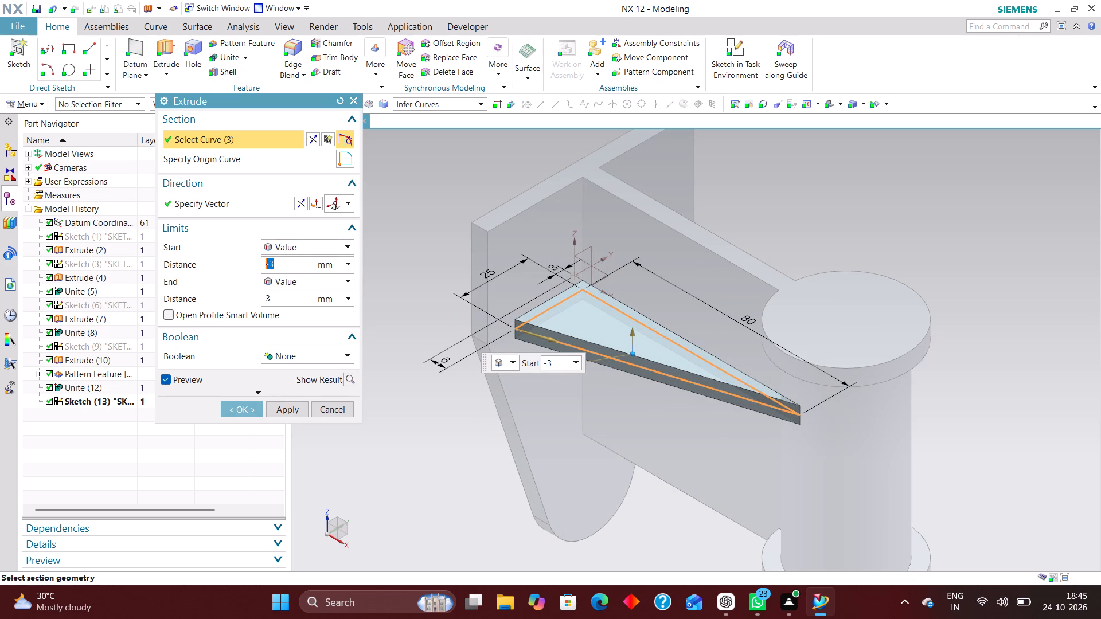
key("0")
key("Return")
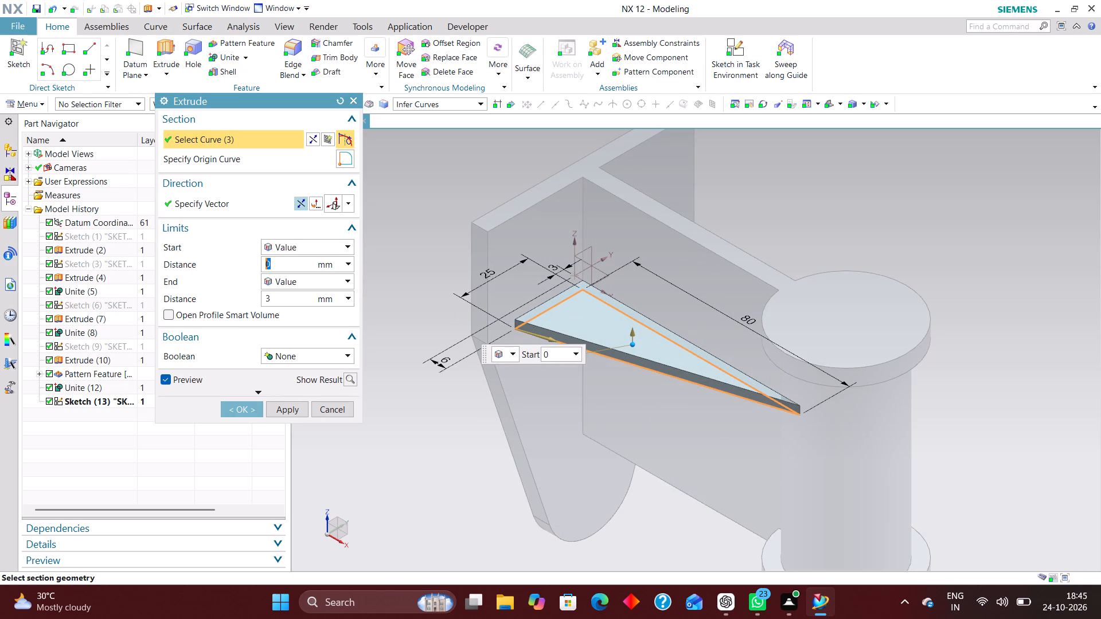
left_click(298, 204)
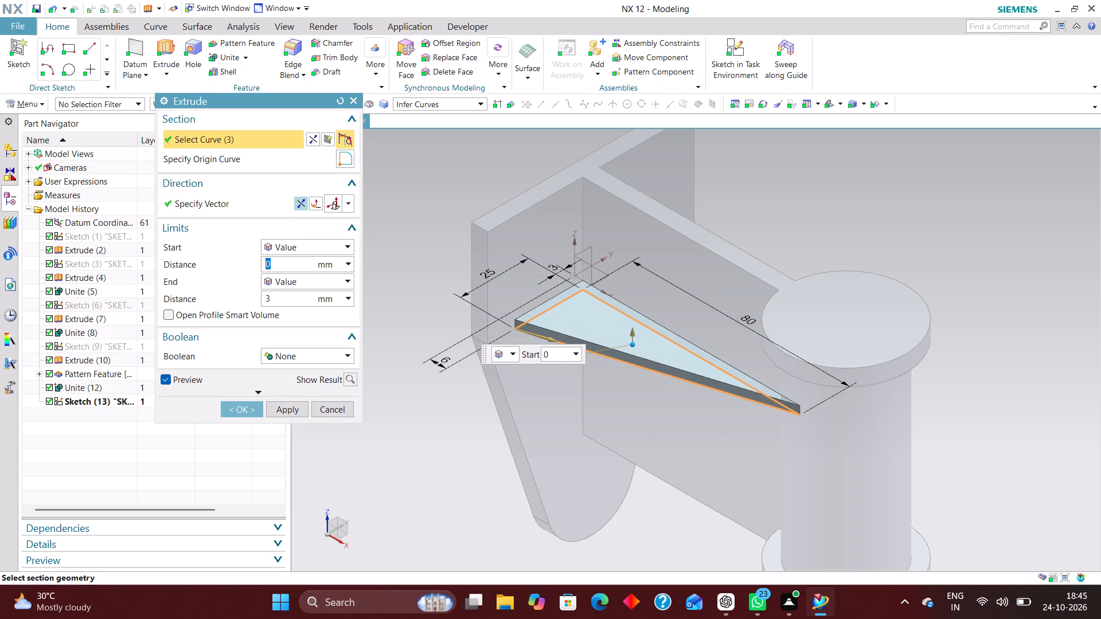
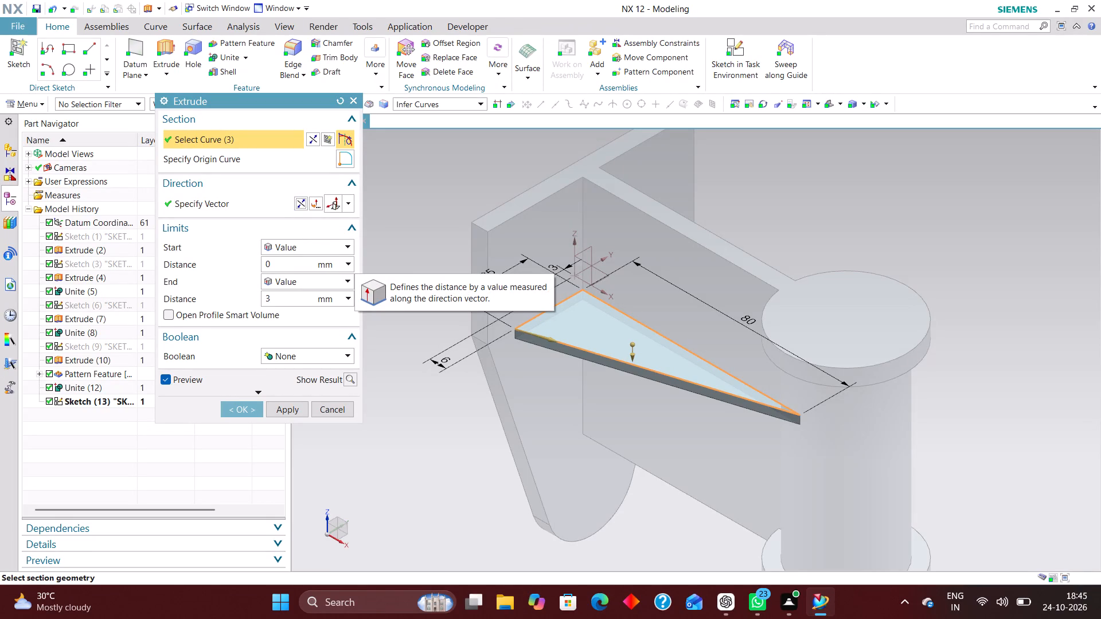
Set the rib extrusion's end distance to 6 mm and create the feature.
left_click_drag(280, 297, 239, 304)
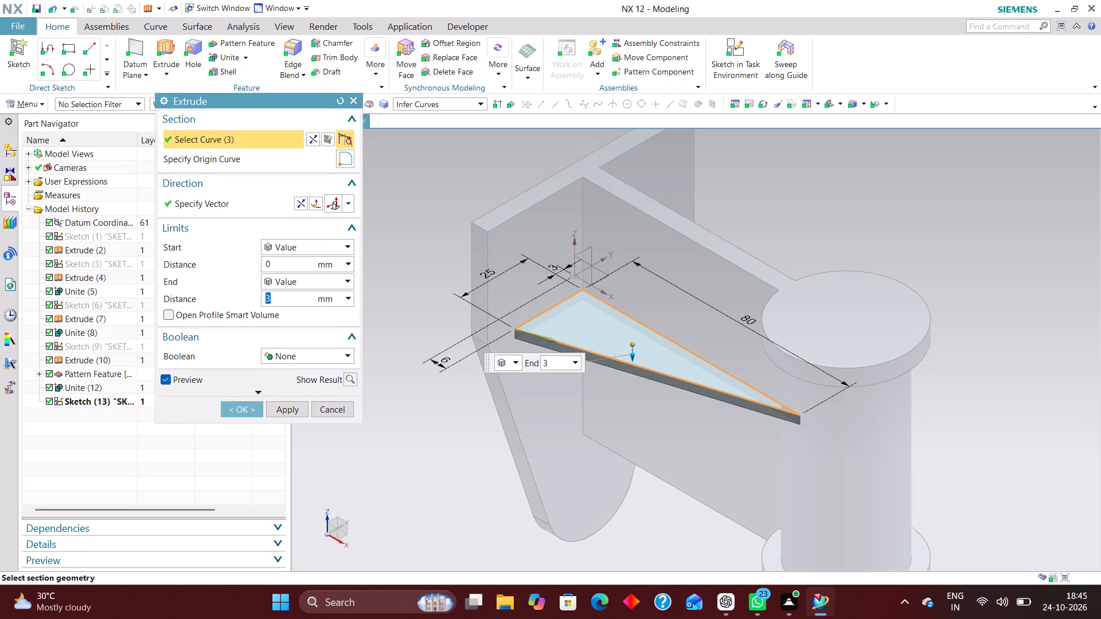
key("6")
key("Return")
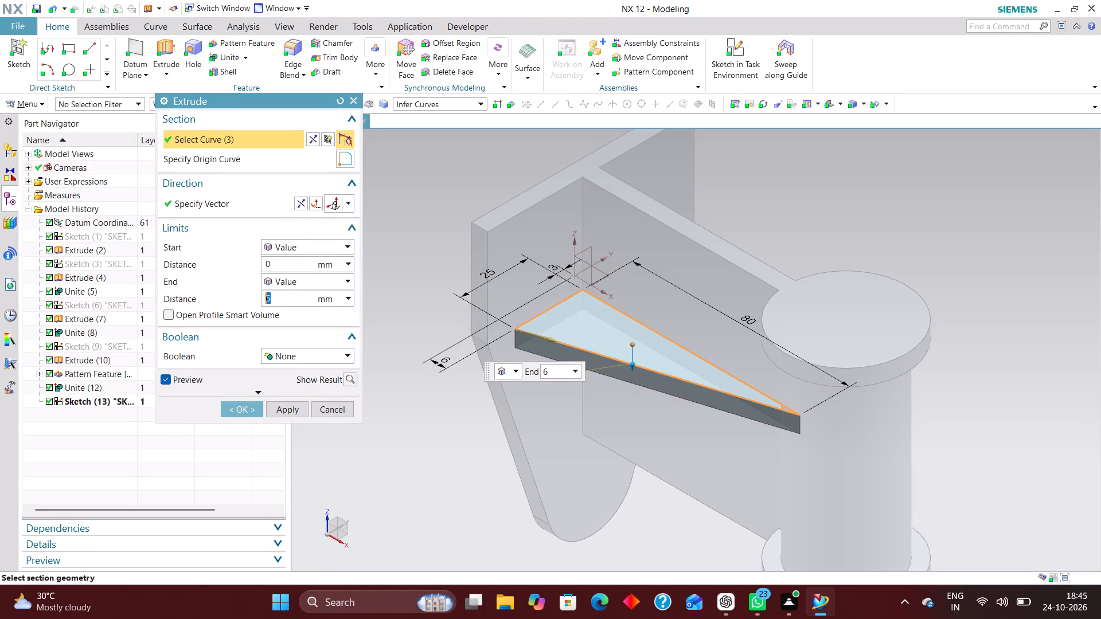
left_click(243, 413)
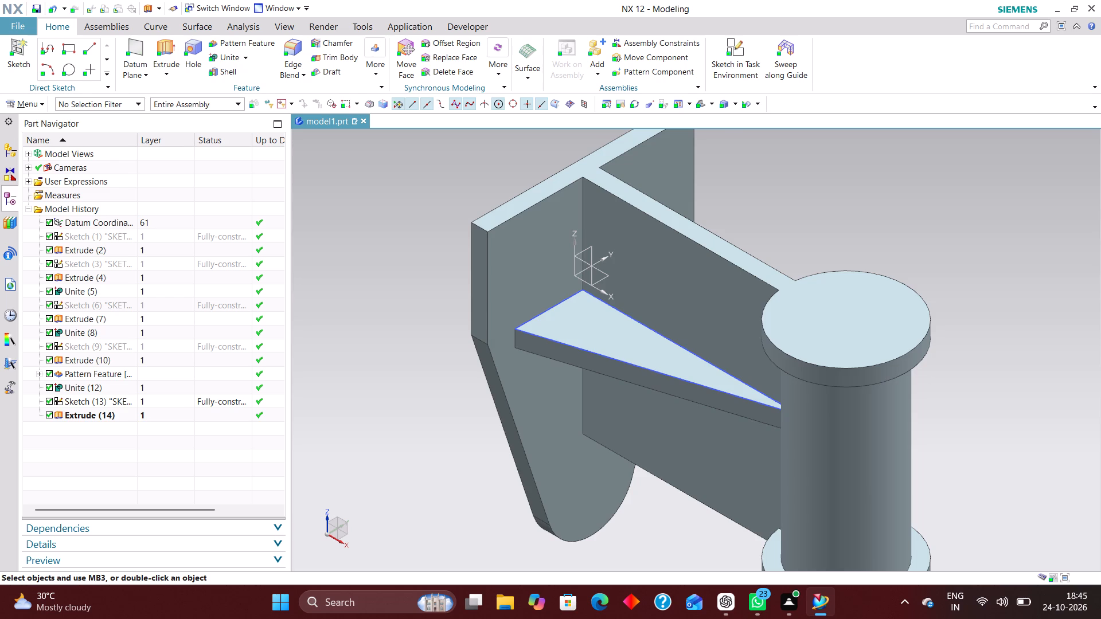
Measure the distance between the rib's top face and the bracket's top face without keeping the measurement.
scroll(958, 256, "down", 1)
middle_click_drag(998, 334, 996, 341)
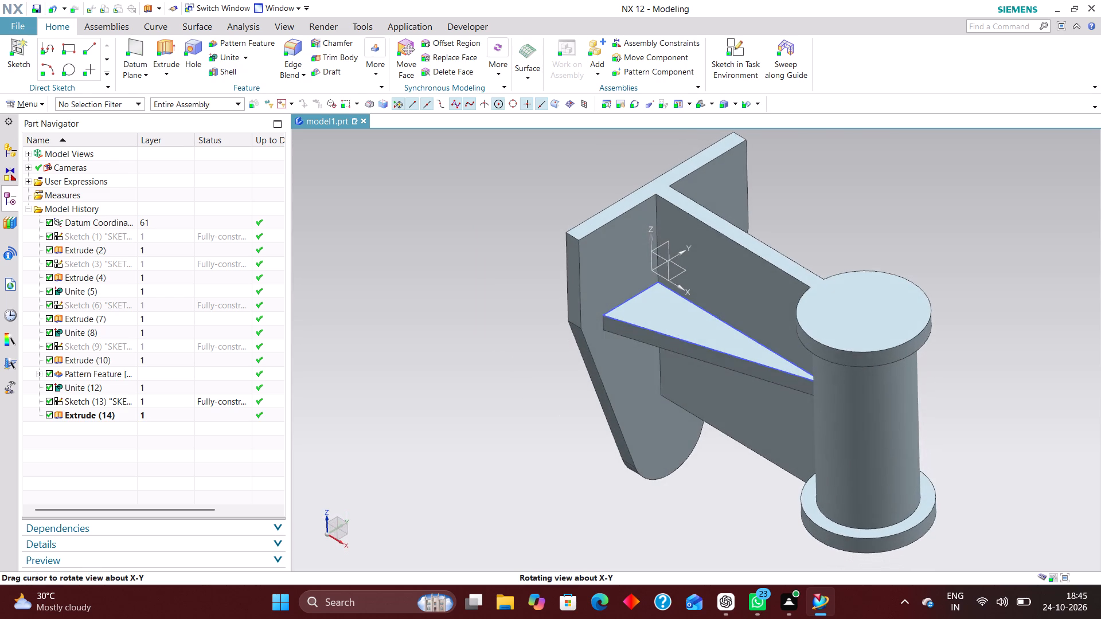
middle_click_drag(996, 341, 996, 340)
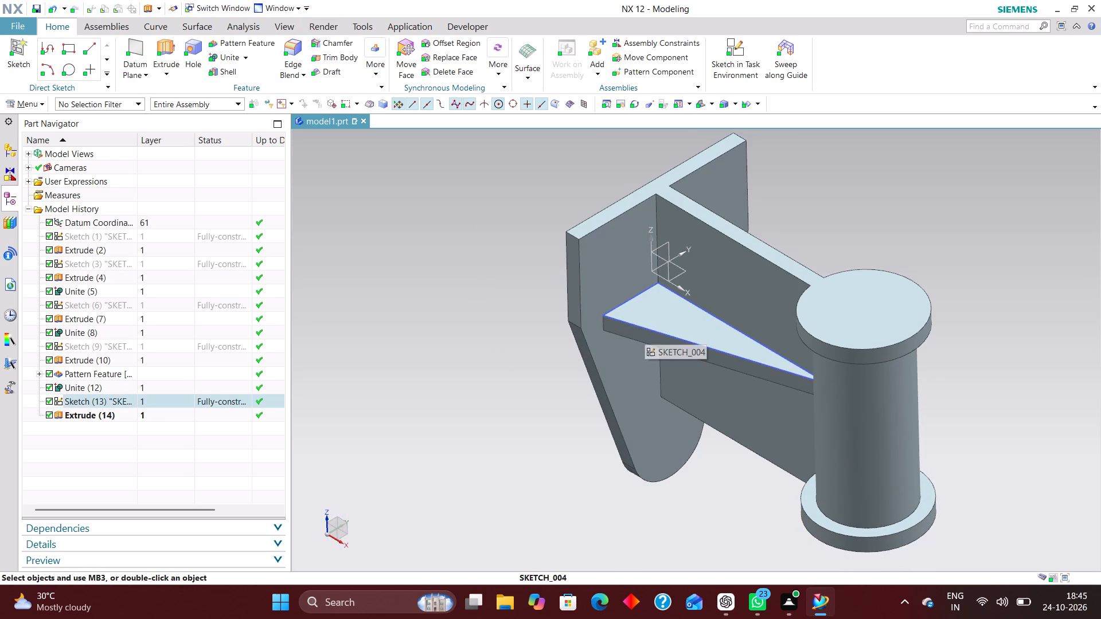
left_click(252, 30)
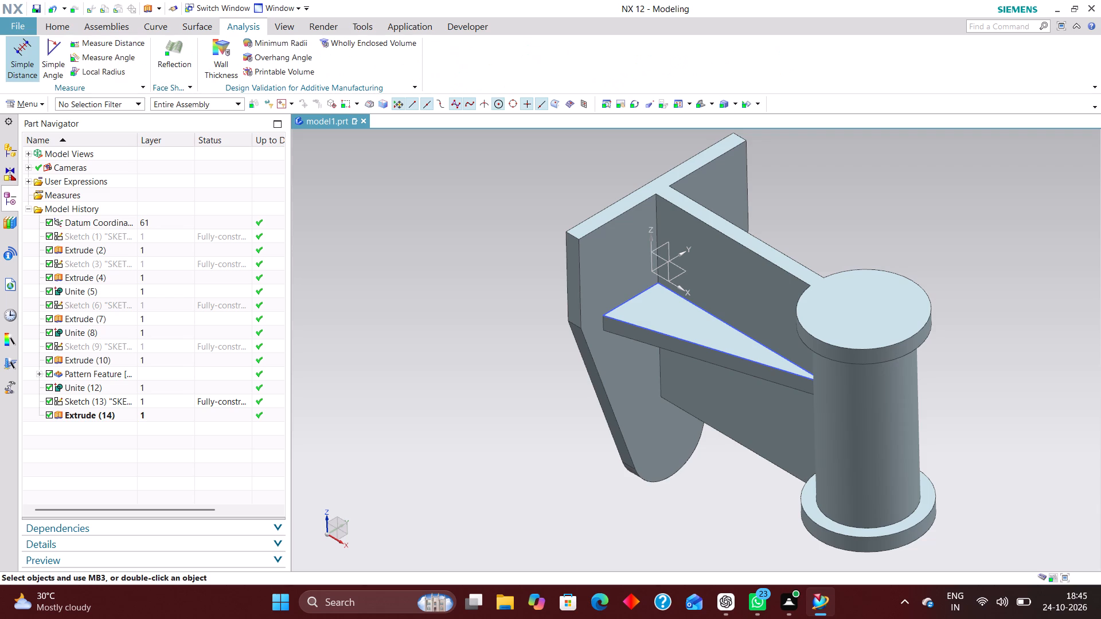
left_click(35, 44)
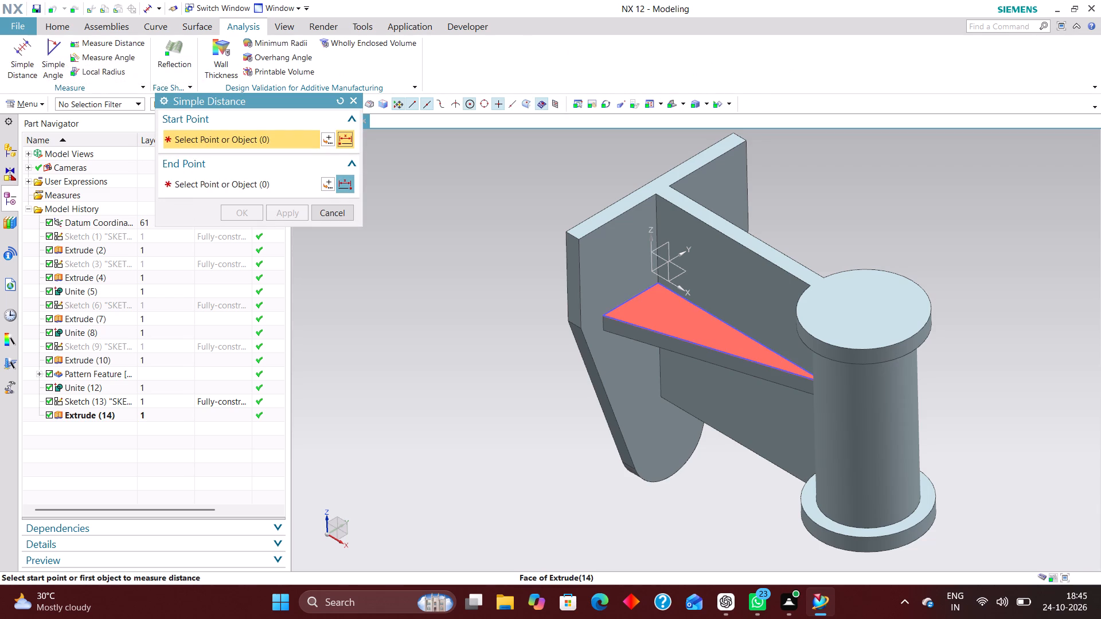
left_click(643, 311)
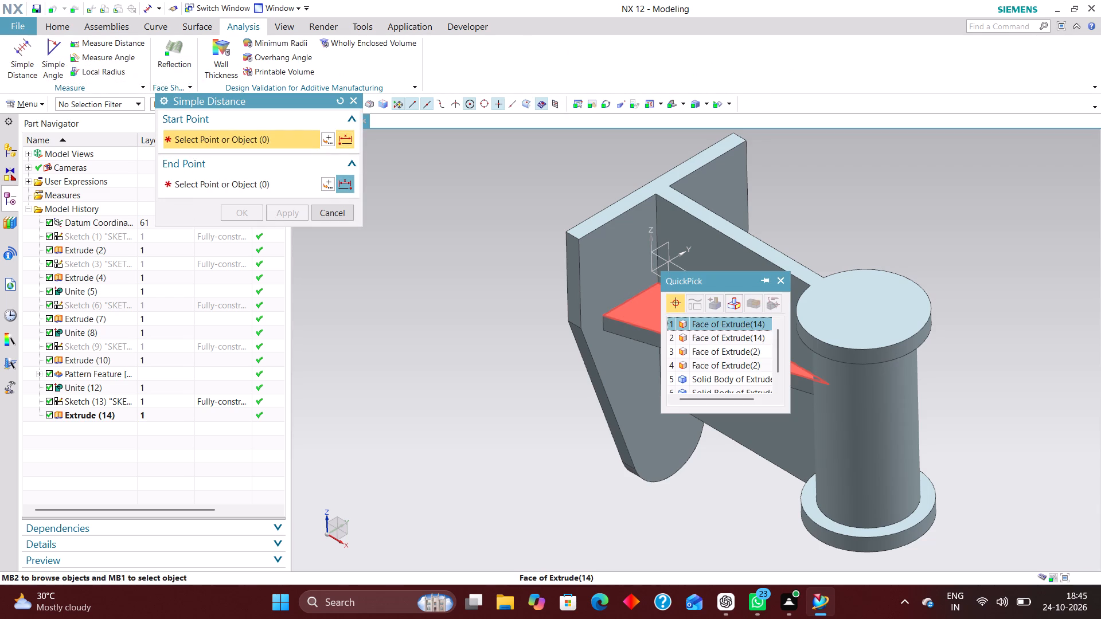
left_click(707, 326)
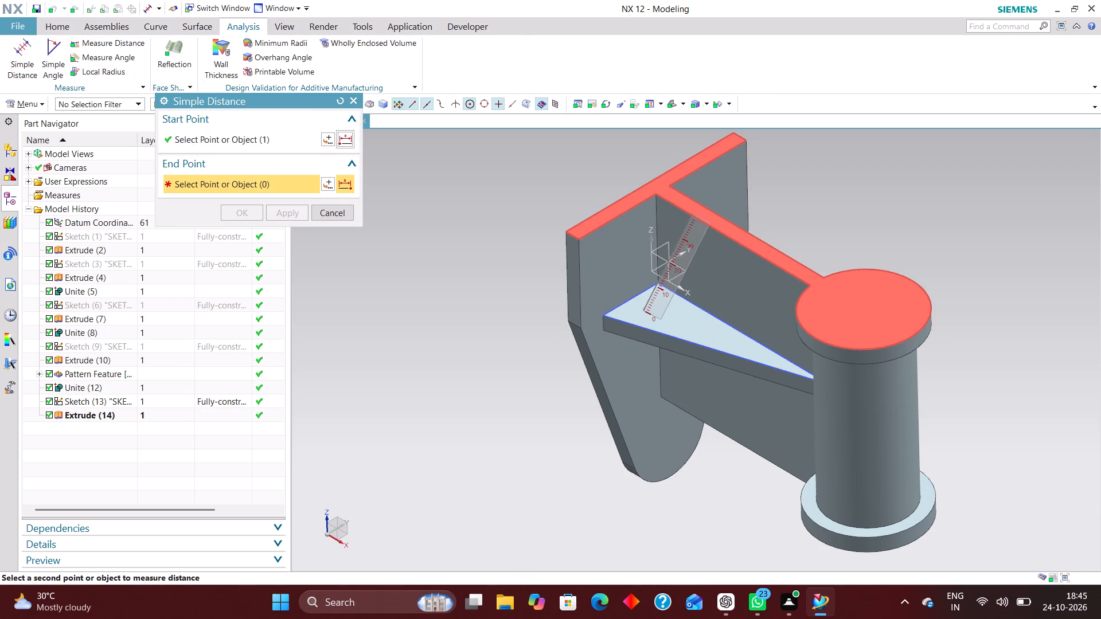
left_click(693, 210)
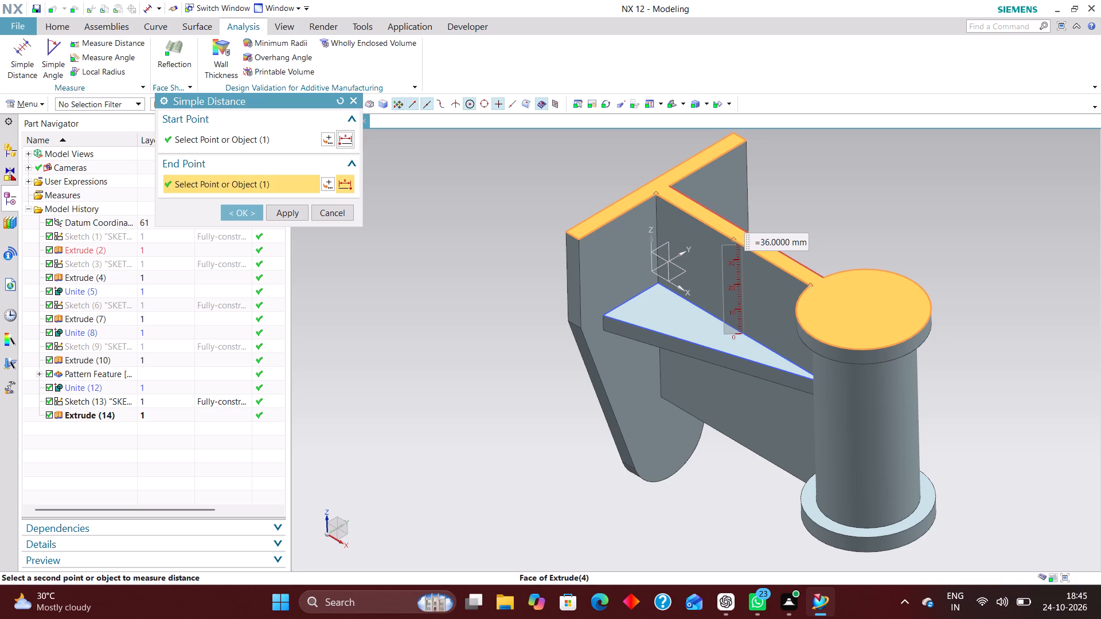
left_click(339, 215)
Examine the rib's height and fit against the back plate, web and pillar from the front and at an angle.
right_click_drag(1016, 307, 998, 308)
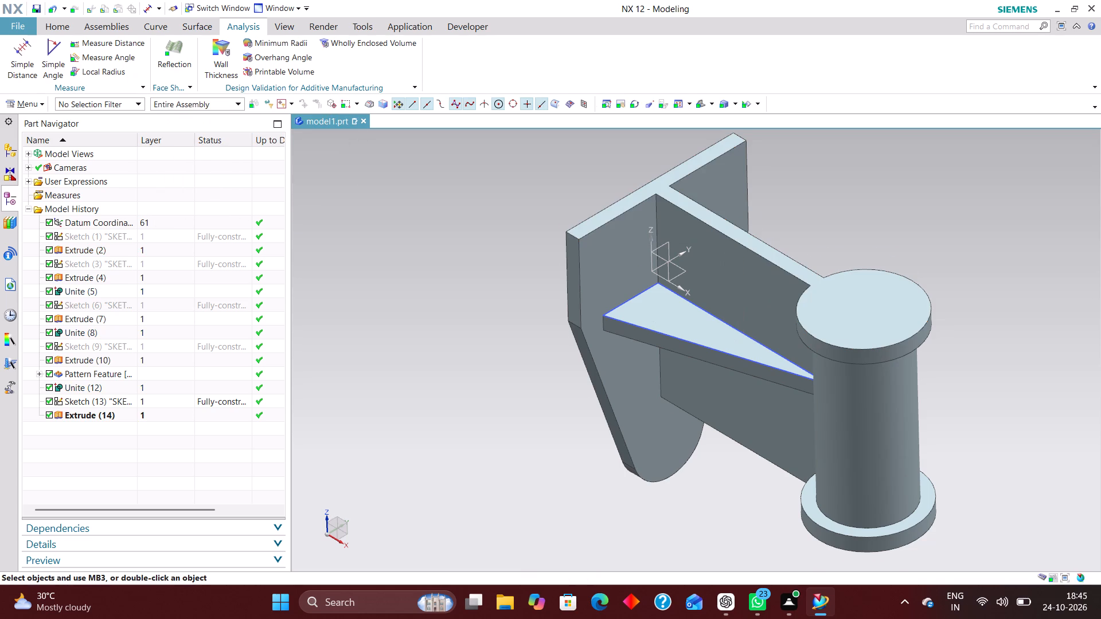
middle_click_drag(940, 367, 1002, 368)
scroll(1001, 368, "up", 1)
right_click_drag(1005, 330, 951, 336)
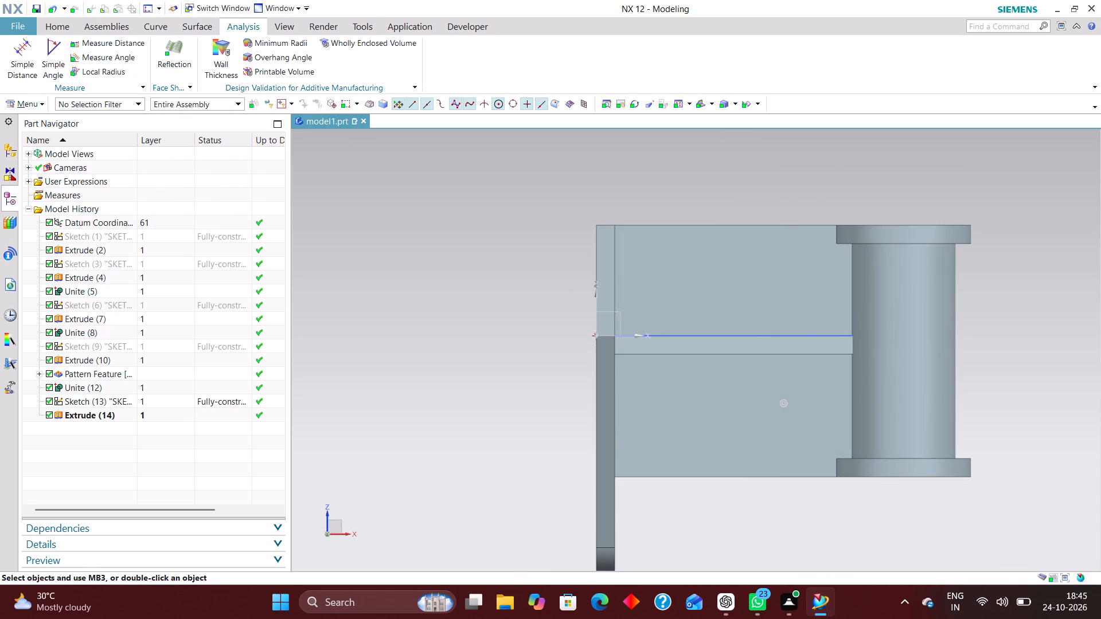
scroll(653, 328, "up", 3)
scroll(721, 285, "down", 3)
middle_click_drag(784, 385, 759, 408)
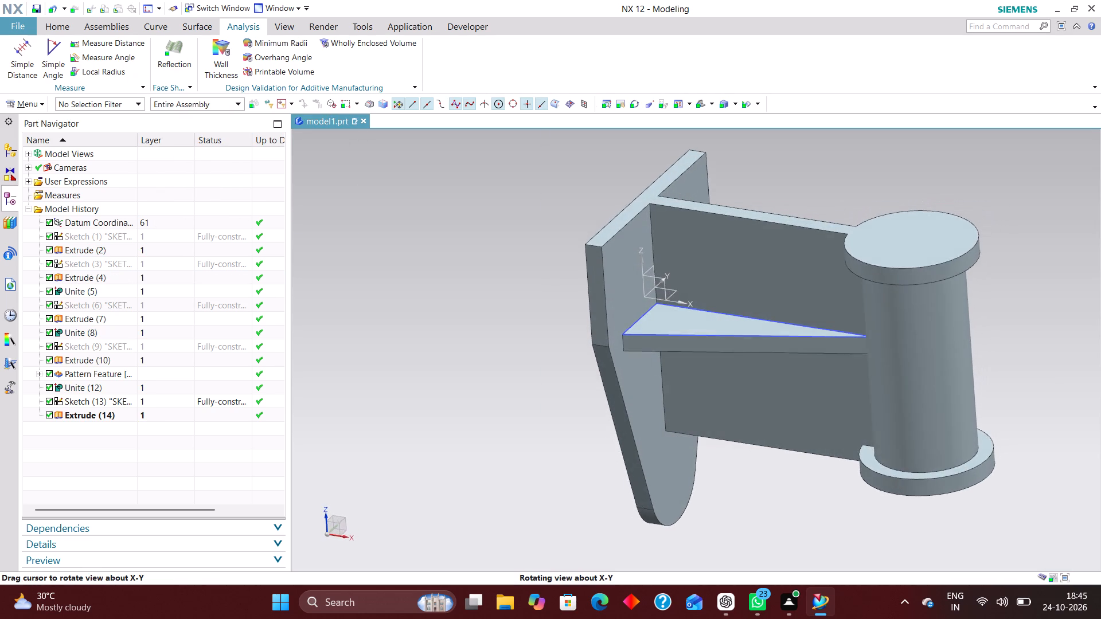
middle_click_drag(759, 408, 747, 392)
middle_click_drag(747, 392, 747, 397)
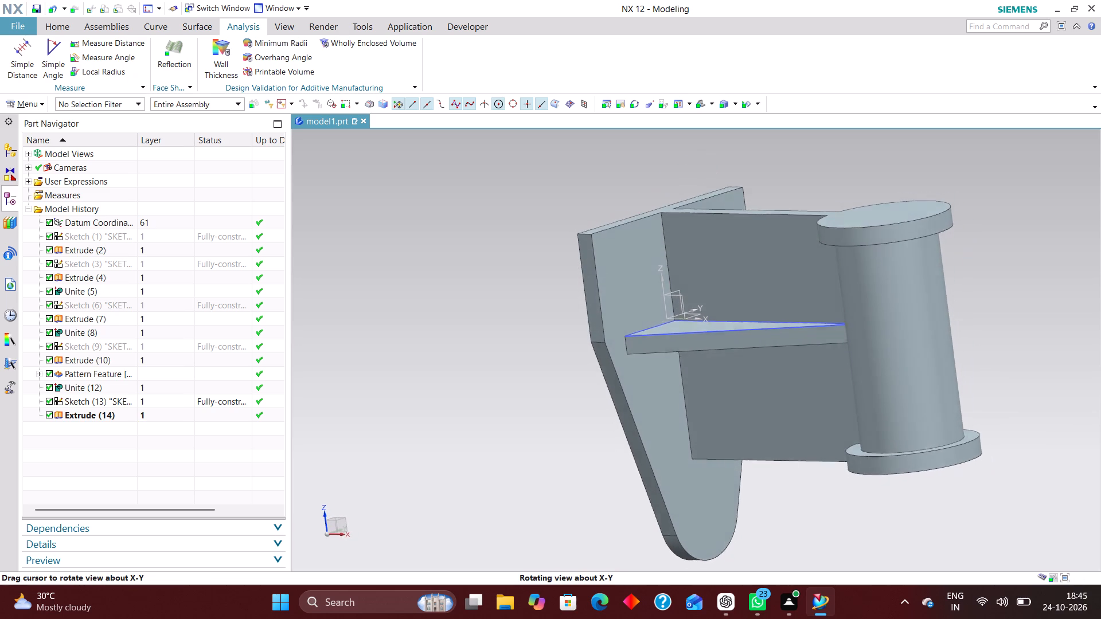
middle_click_drag(747, 397, 747, 401)
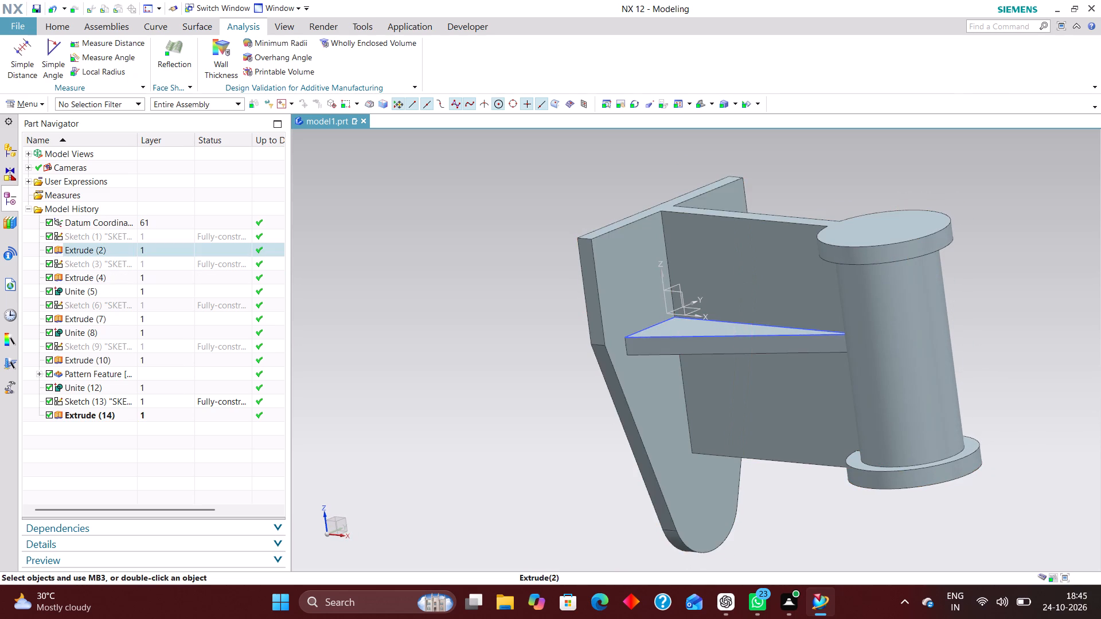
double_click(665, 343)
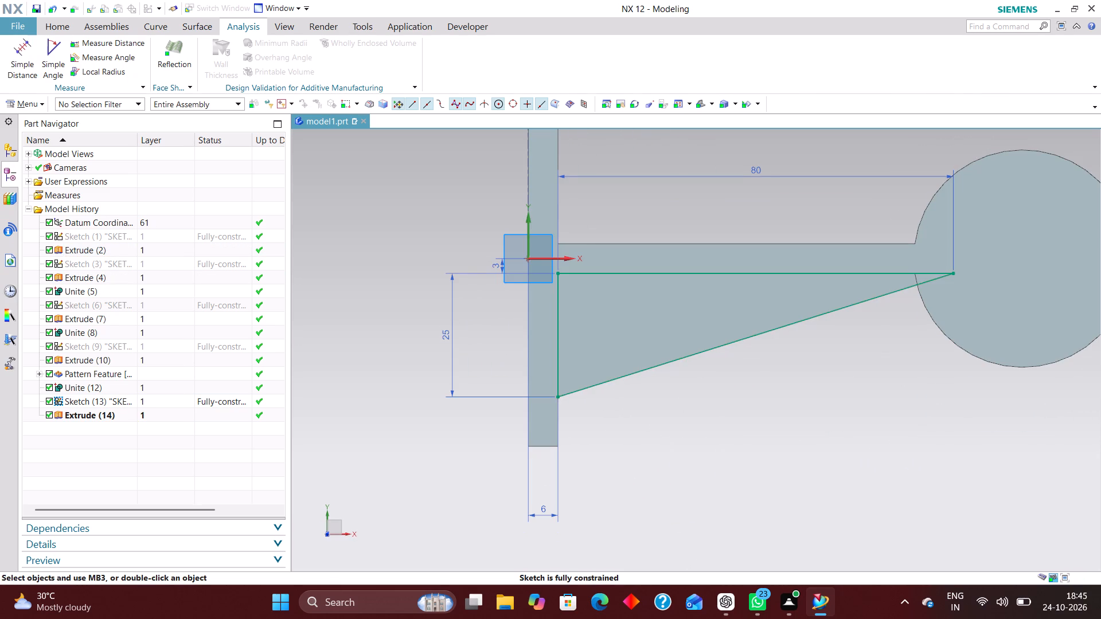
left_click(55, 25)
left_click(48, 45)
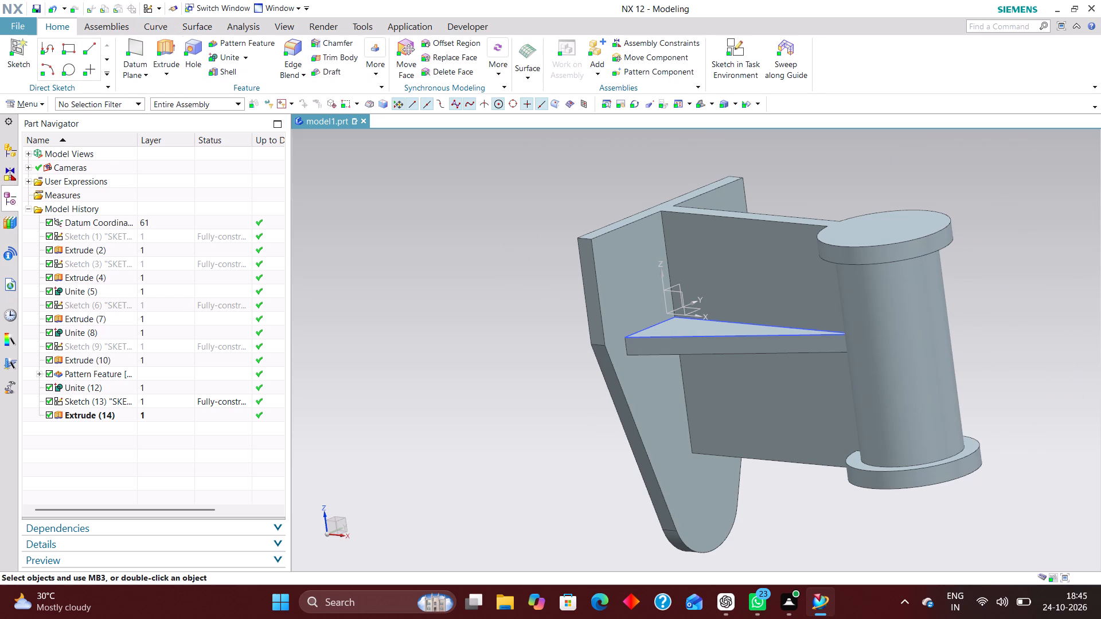
Measure the distance between the rib's top face and the bracket's top face and keep it as a measurement feature.
left_click(239, 22)
left_click(25, 46)
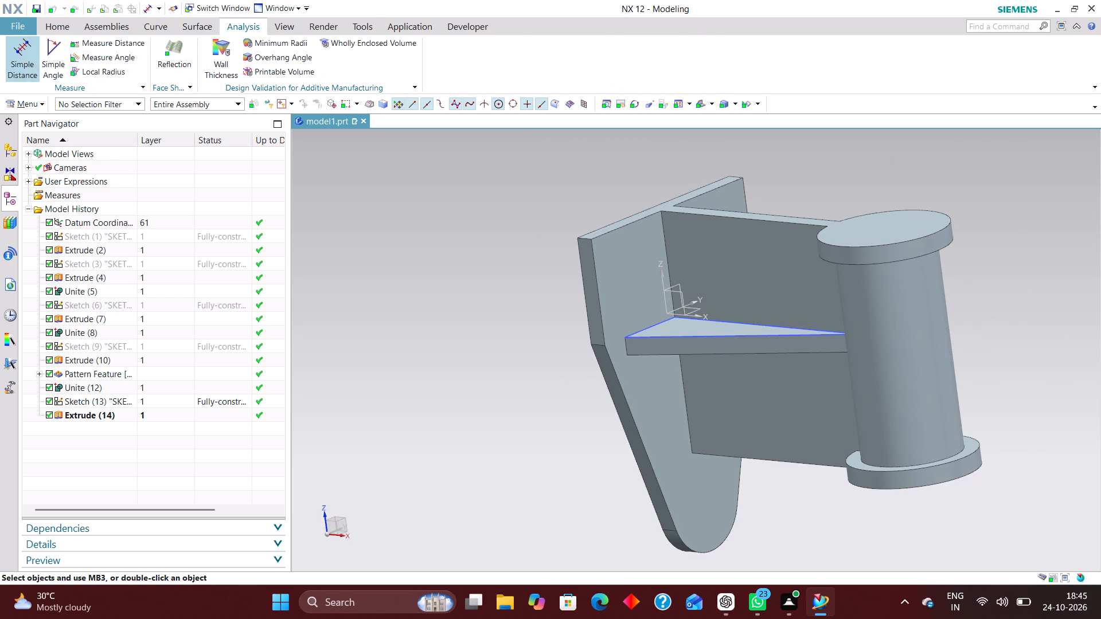
middle_click_drag(717, 272, 725, 320)
left_click(706, 324)
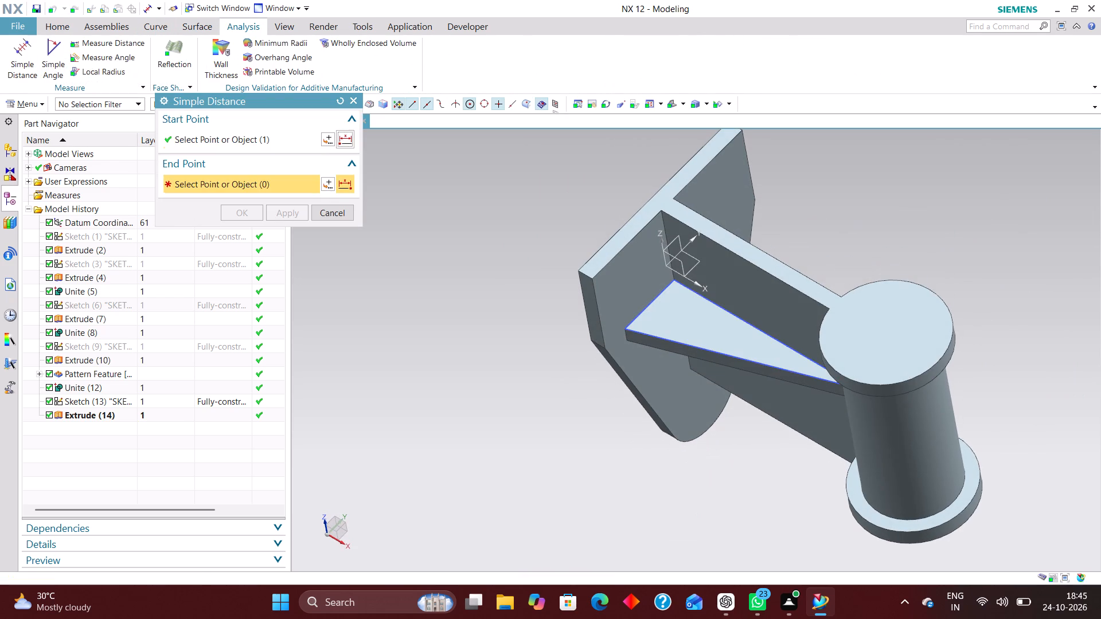
left_click(700, 219)
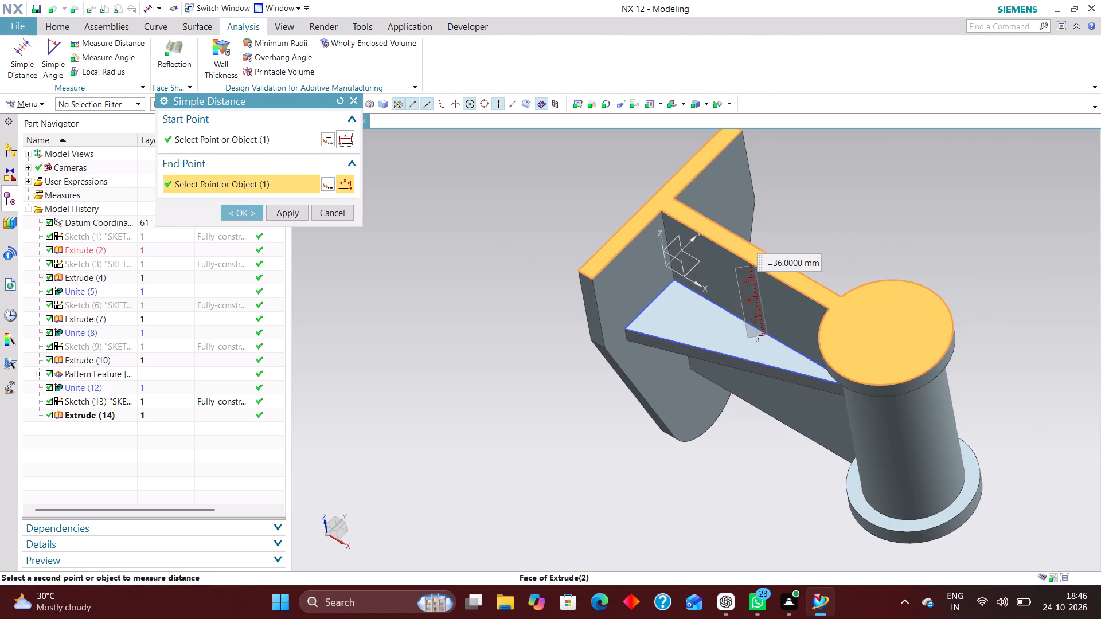
left_click(236, 209)
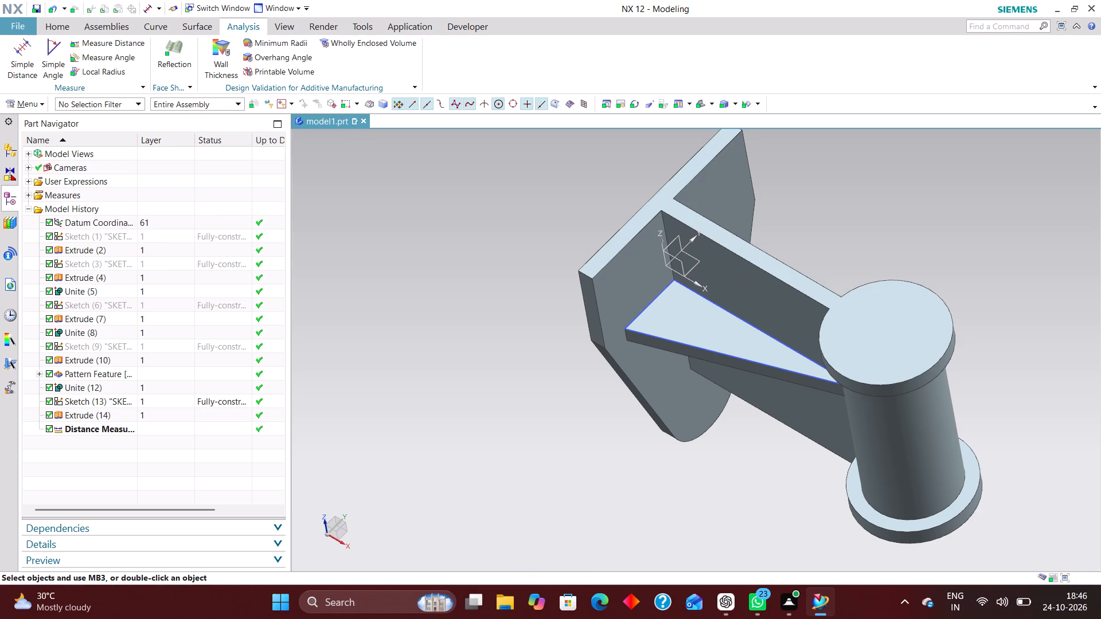
Edit the rib extrusion so it starts at -1 mm and ends at 5 mm.
left_click(54, 27)
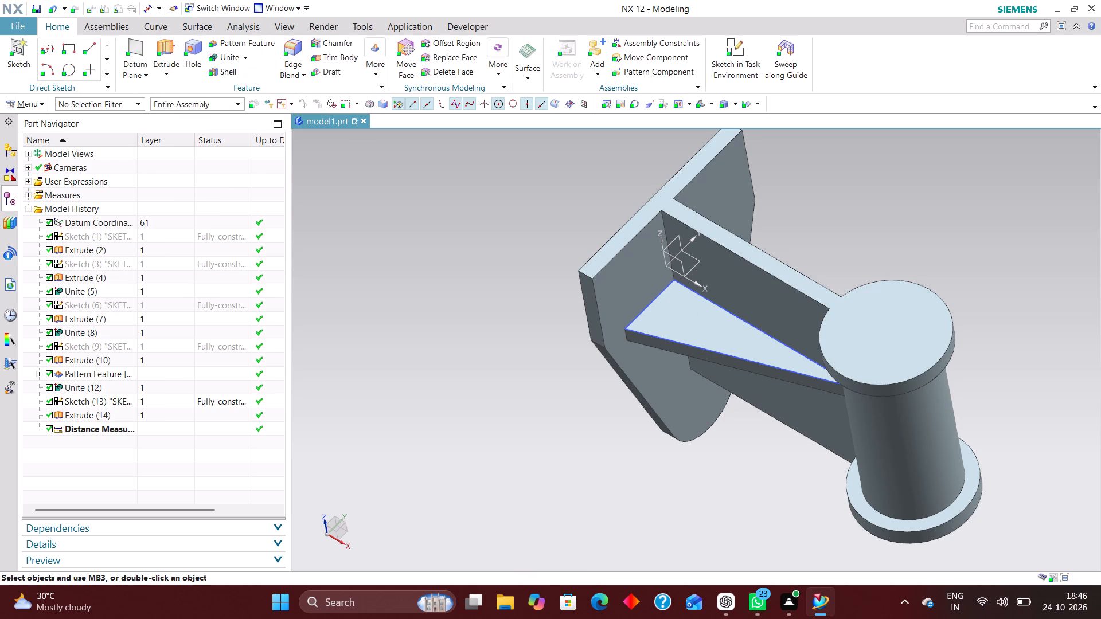
middle_click_drag(534, 468, 559, 410)
middle_click_drag(559, 410, 545, 433)
scroll(545, 433, "up", 1)
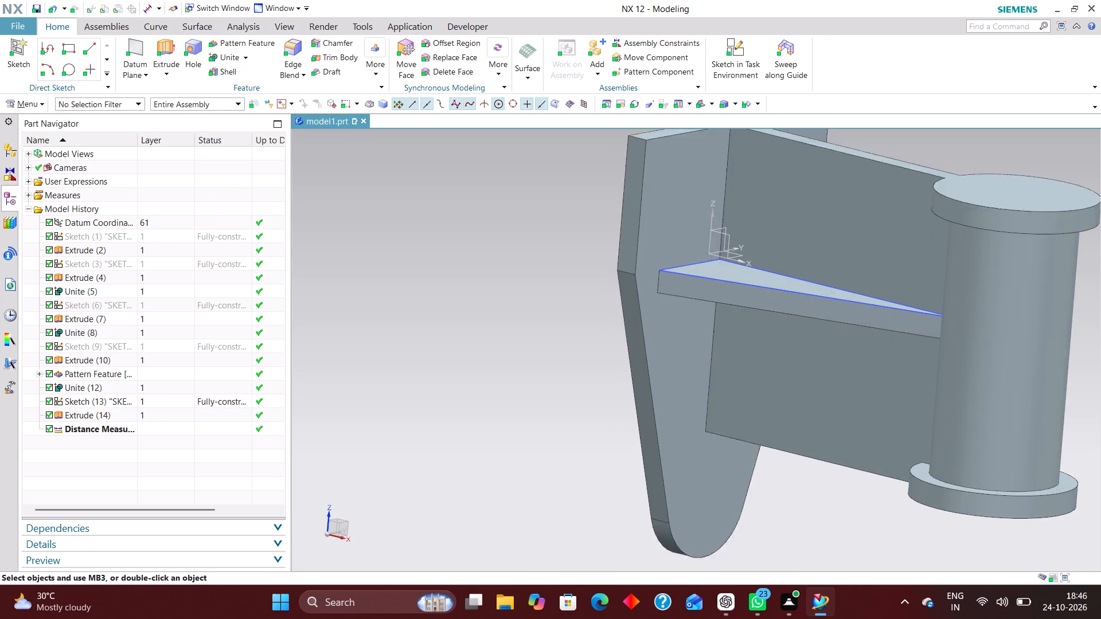
scroll(710, 284, "up", 2)
double_click(708, 292)
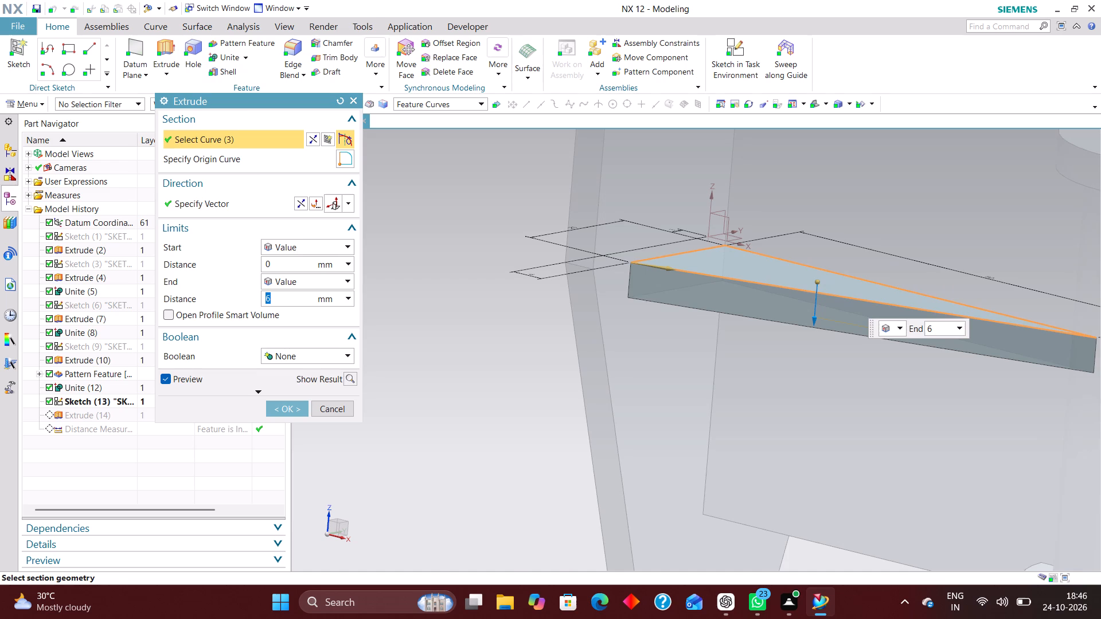
left_click_drag(275, 266, 248, 264)
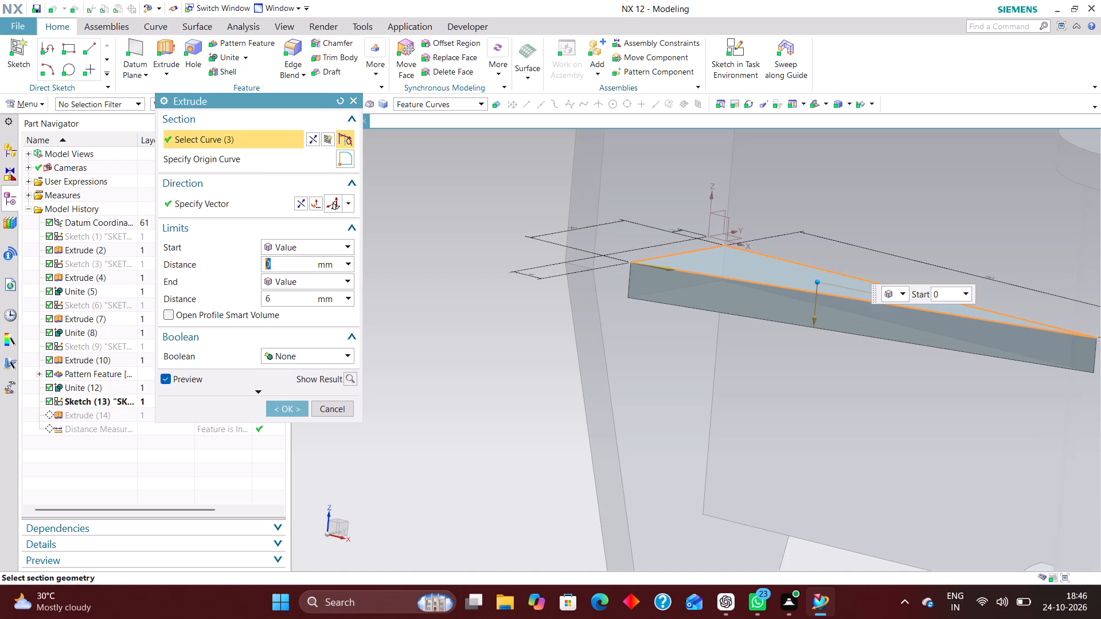
type("-1")
key("Return")
left_click_drag(276, 300, 243, 302)
key("5")
key("Return")
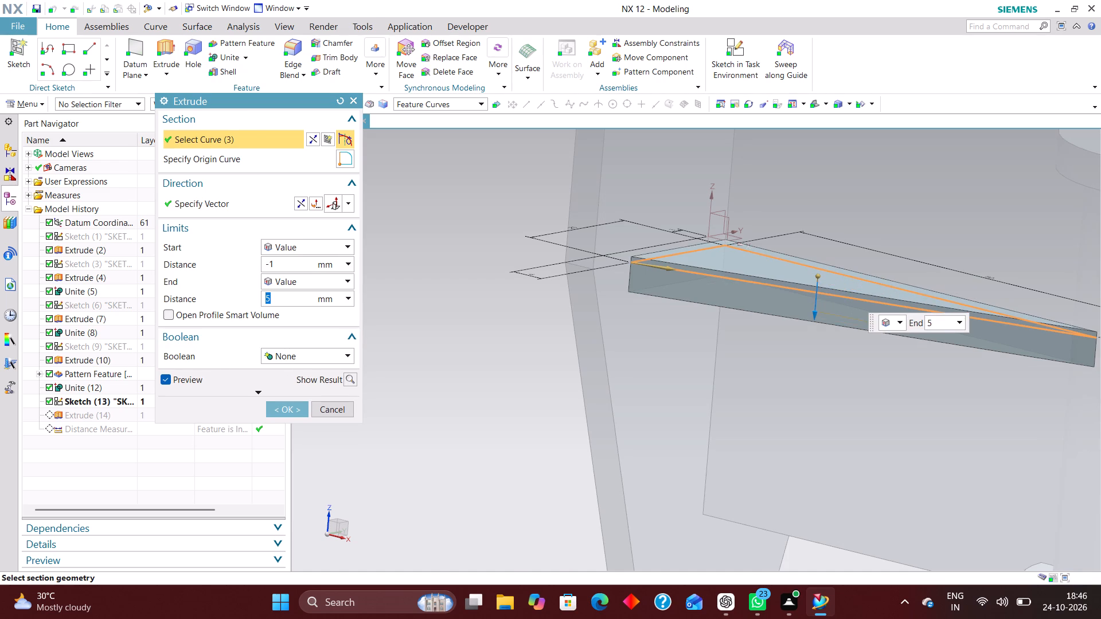
left_click(284, 408)
Check the saved distance measurement between the rib's top face and the bracket's top face.
scroll(407, 367, "down", 2)
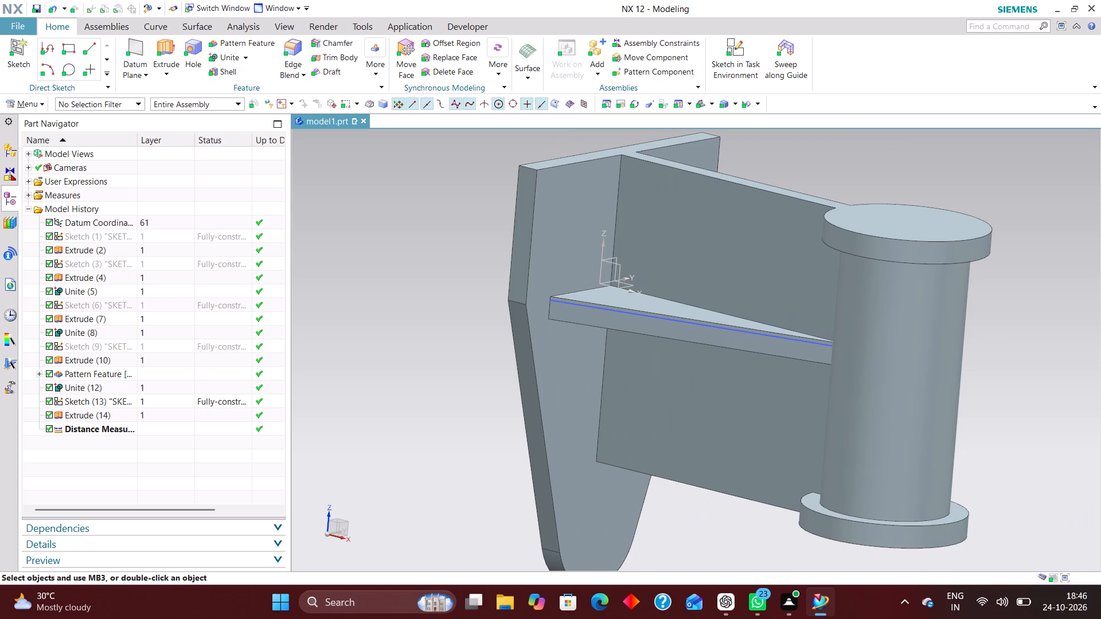
left_click(150, 427)
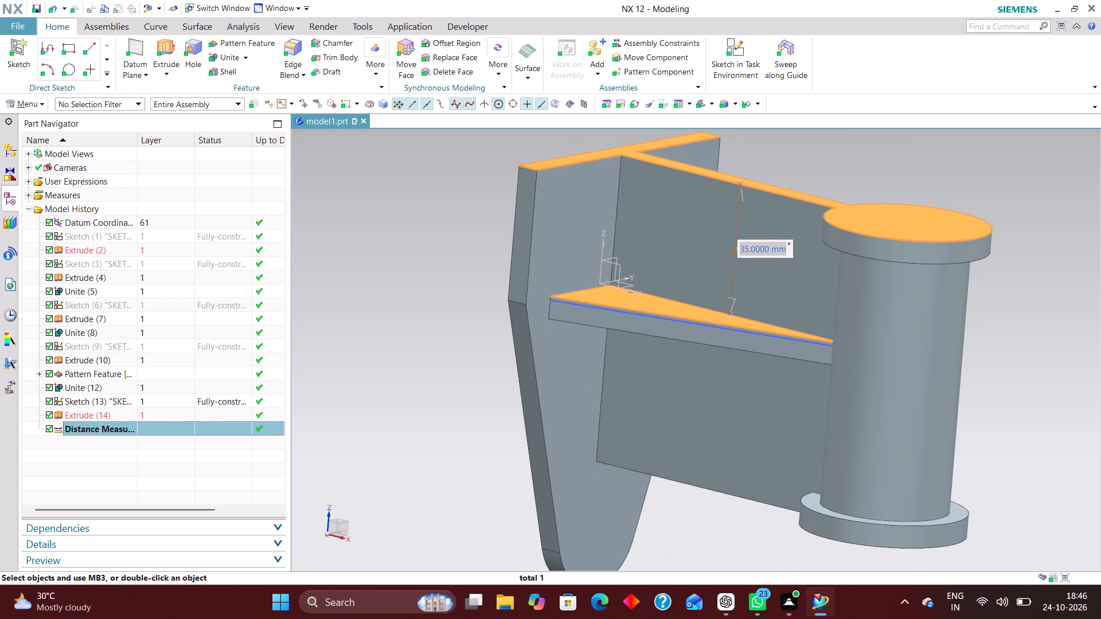
scroll(635, 326, "up", 4)
scroll(635, 326, "down", 6)
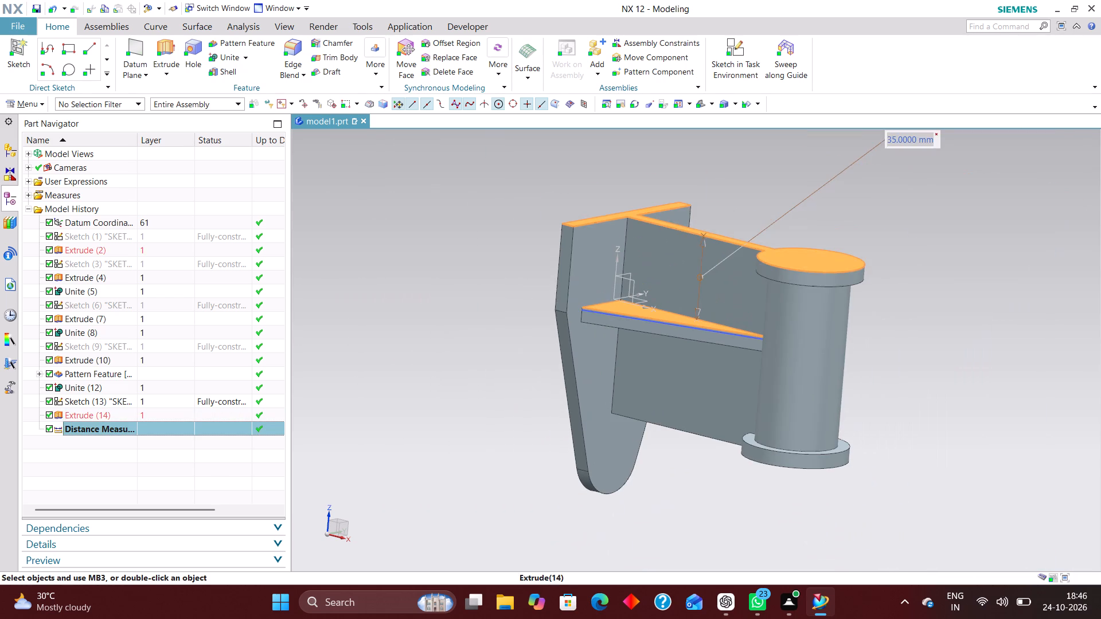
left_click(418, 373)
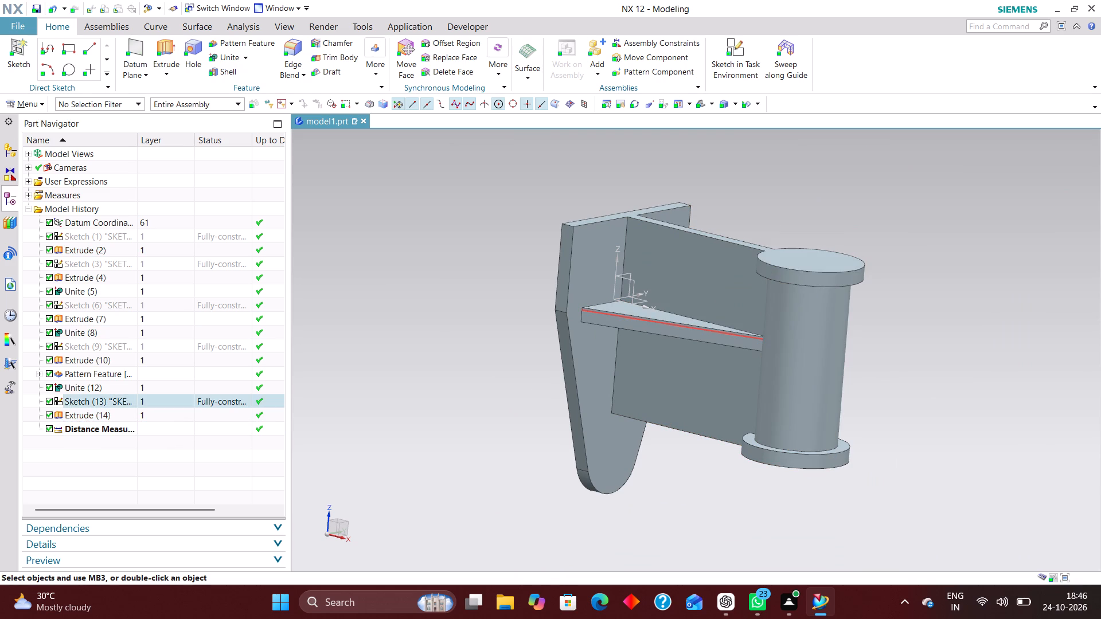
Hide the triangular rib sketch.
right_click_drag(656, 319, 662, 359)
Reopen the triangular rib's sketch and delete its slanted line.
middle_click_drag(901, 341, 909, 354)
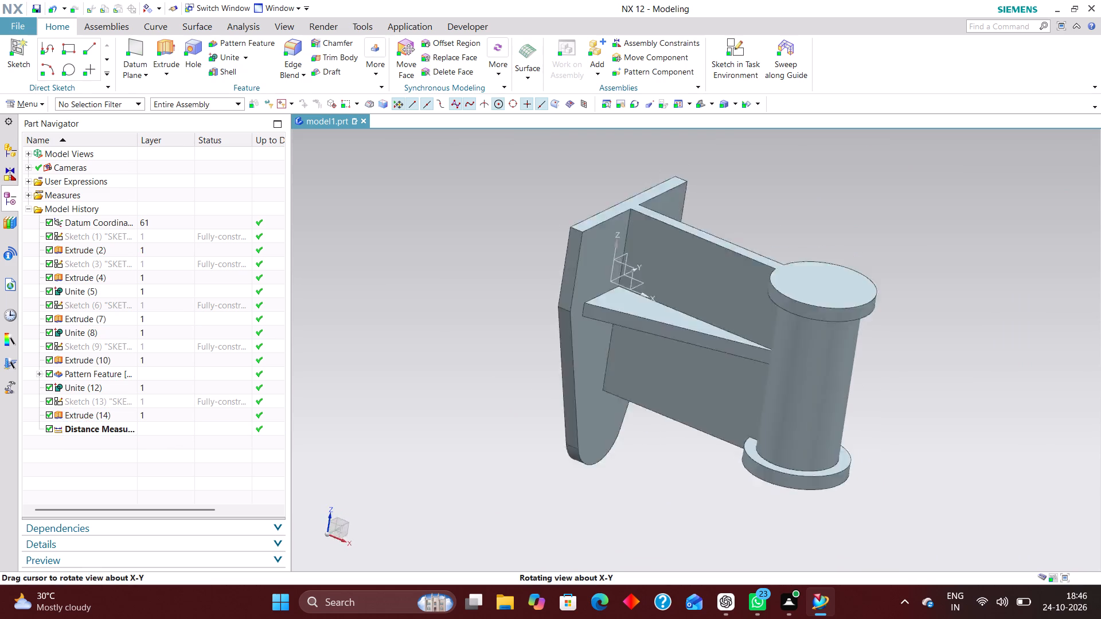
middle_click_drag(909, 354, 950, 355)
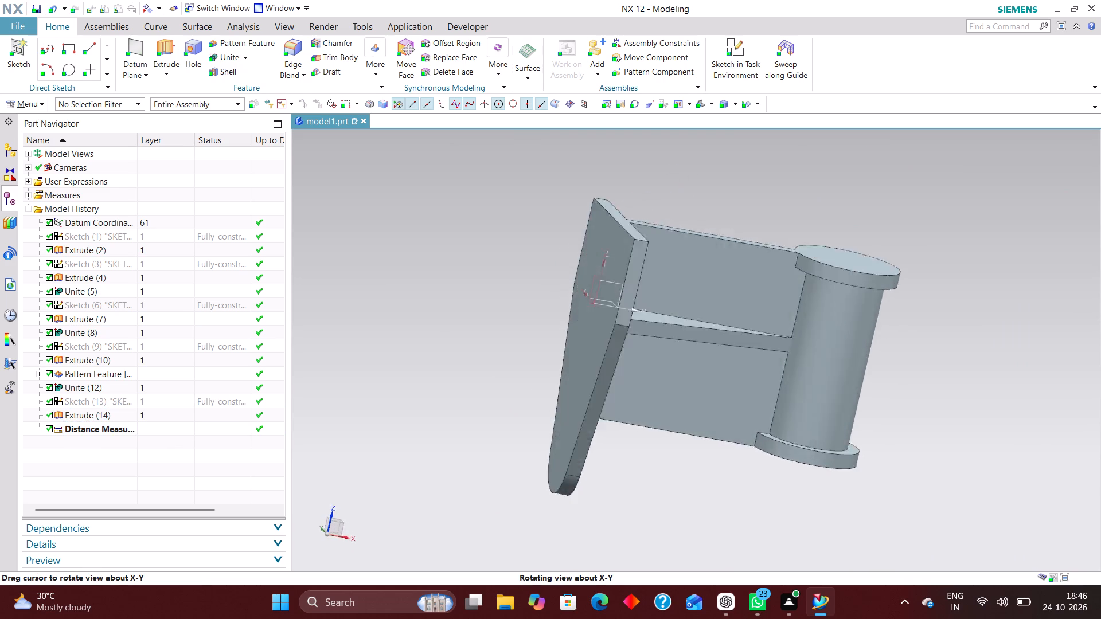
middle_click_drag(950, 355, 944, 370)
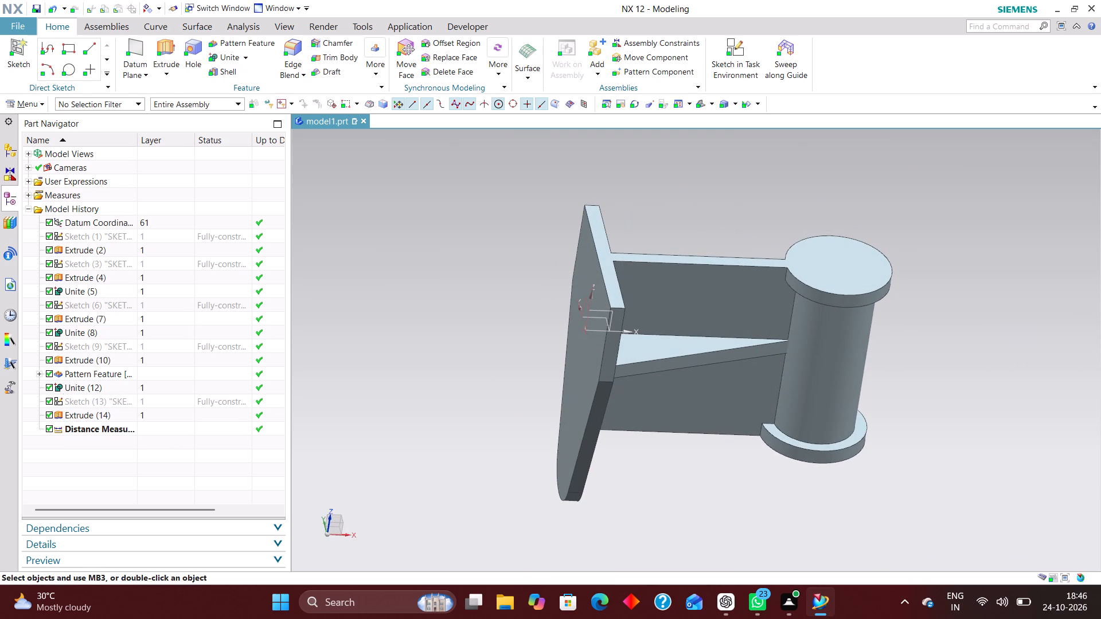
left_click(162, 401)
right_click(162, 401)
left_click(239, 99)
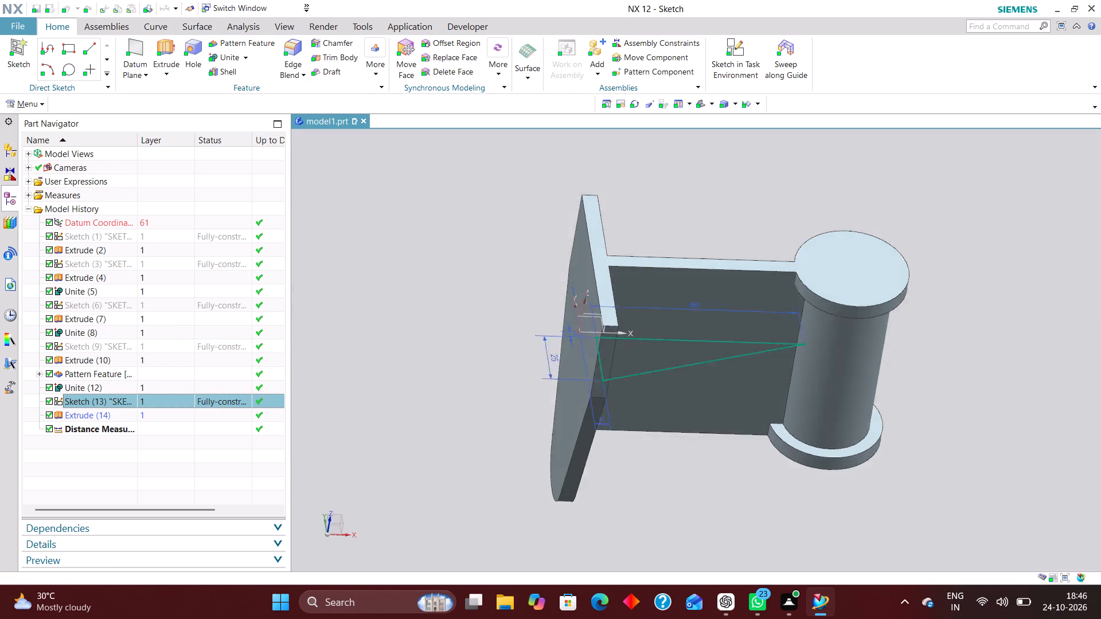
scroll(947, 281, "down", 1)
scroll(948, 278, "up", 5)
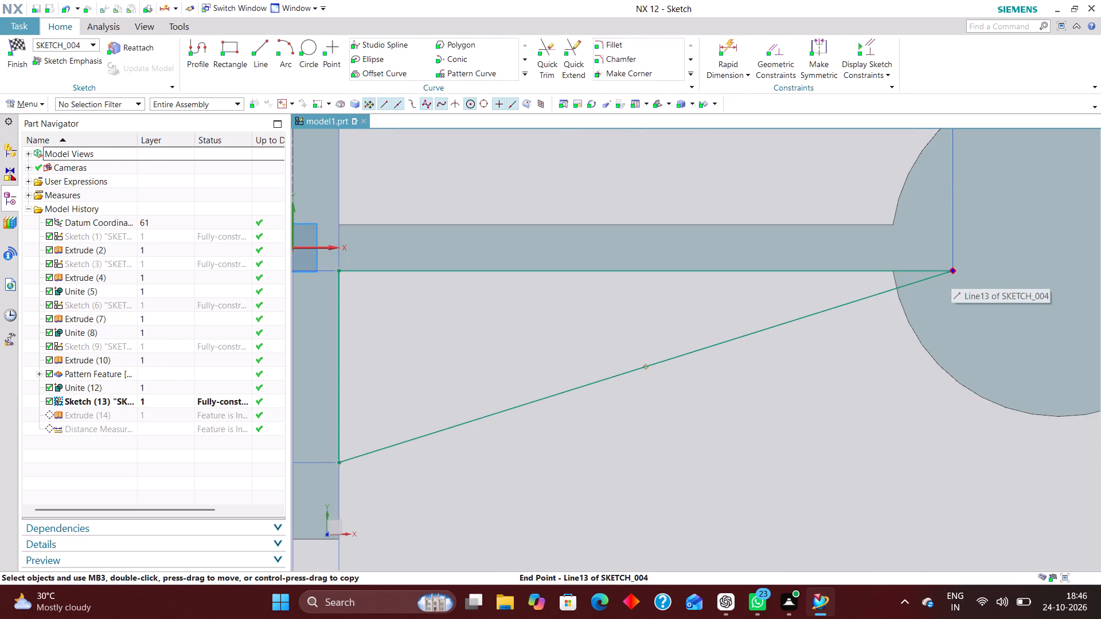
right_click_drag(933, 278, 838, 288)
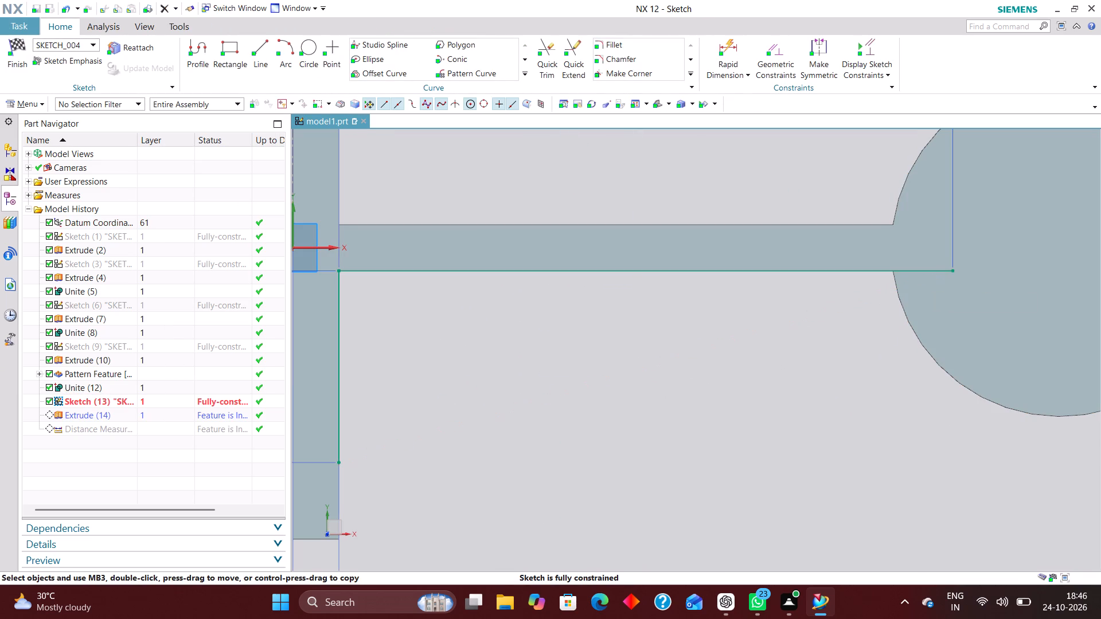
Close the rib profile with an about 11 mm vertical line at the pillar end and a slanted line, finishing without reviewing dependent sections.
left_click(259, 45)
scroll(542, 294, "down", 3)
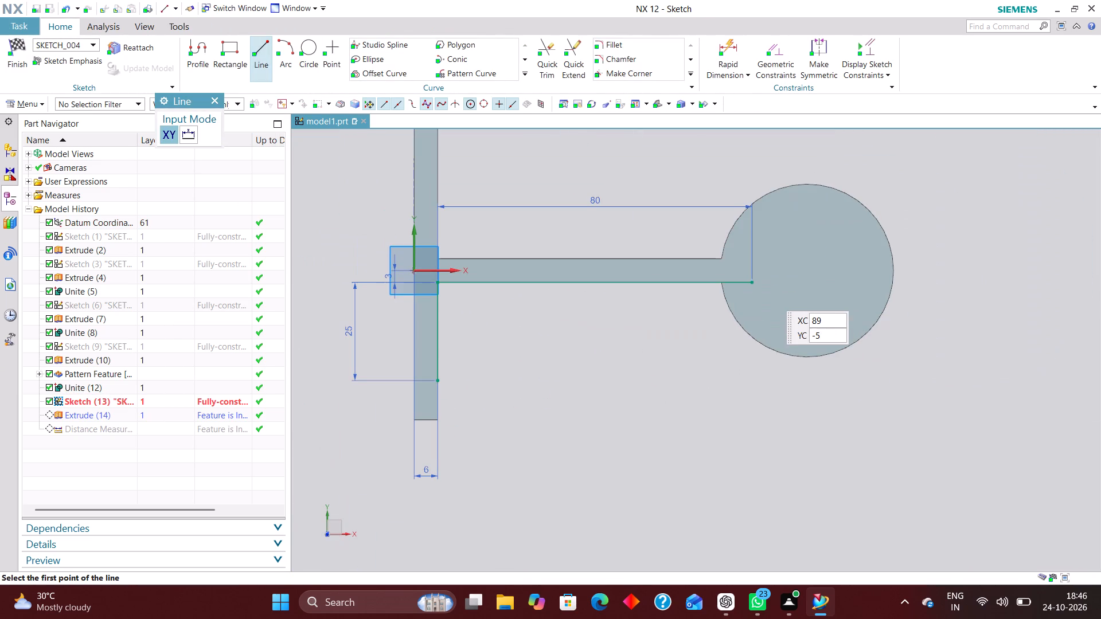
left_click(752, 283)
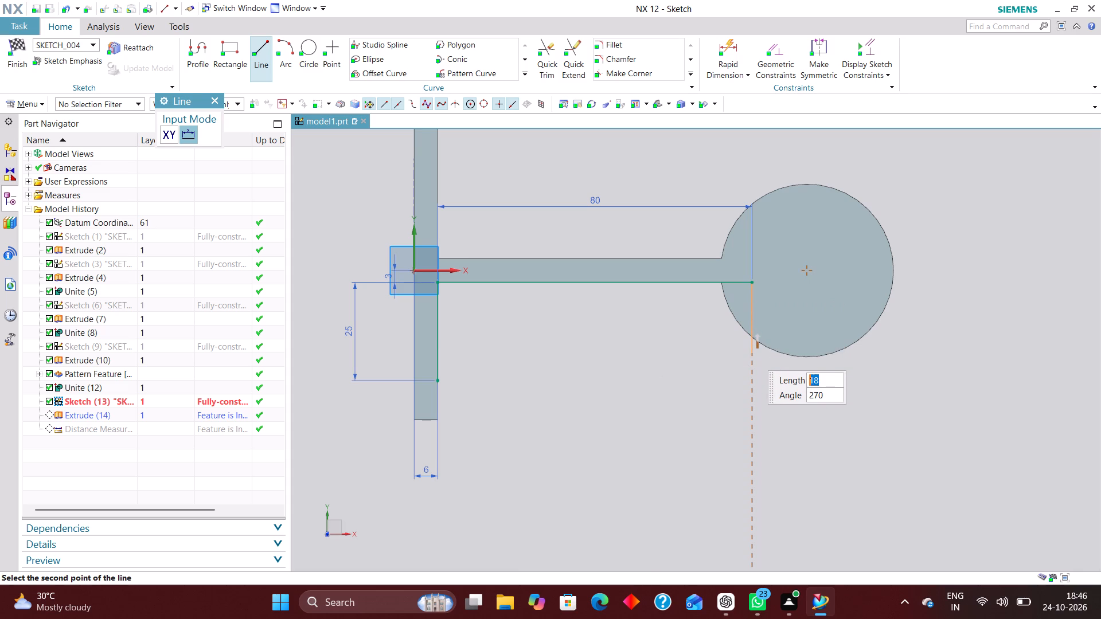
scroll(750, 340, "up", 6)
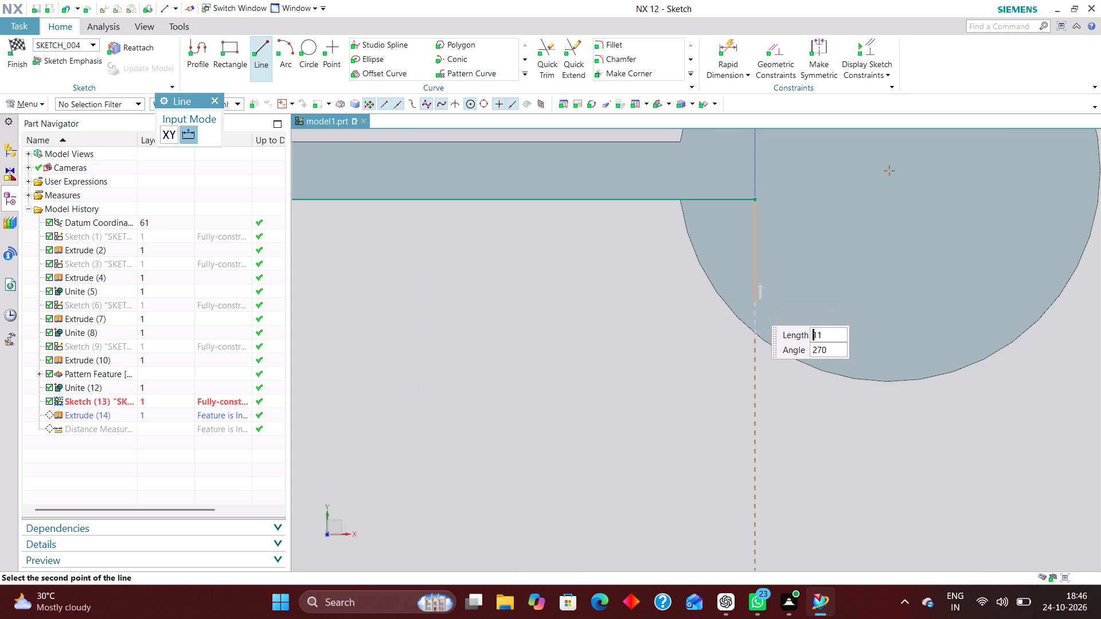
left_click(752, 306)
scroll(788, 325, "down", 4)
left_click(380, 382)
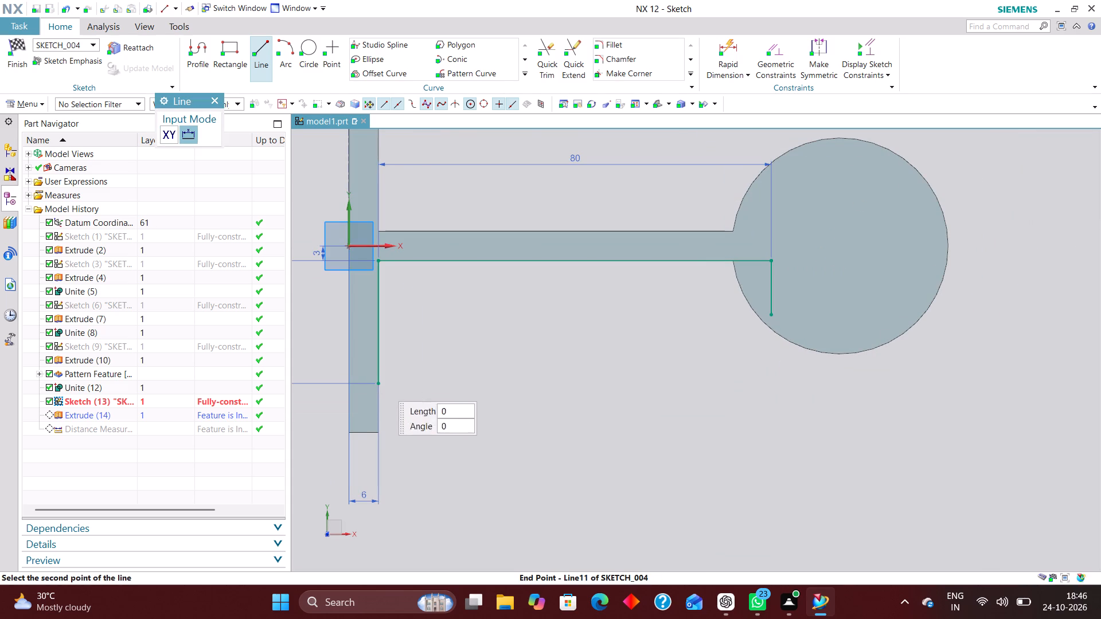
left_click(767, 316)
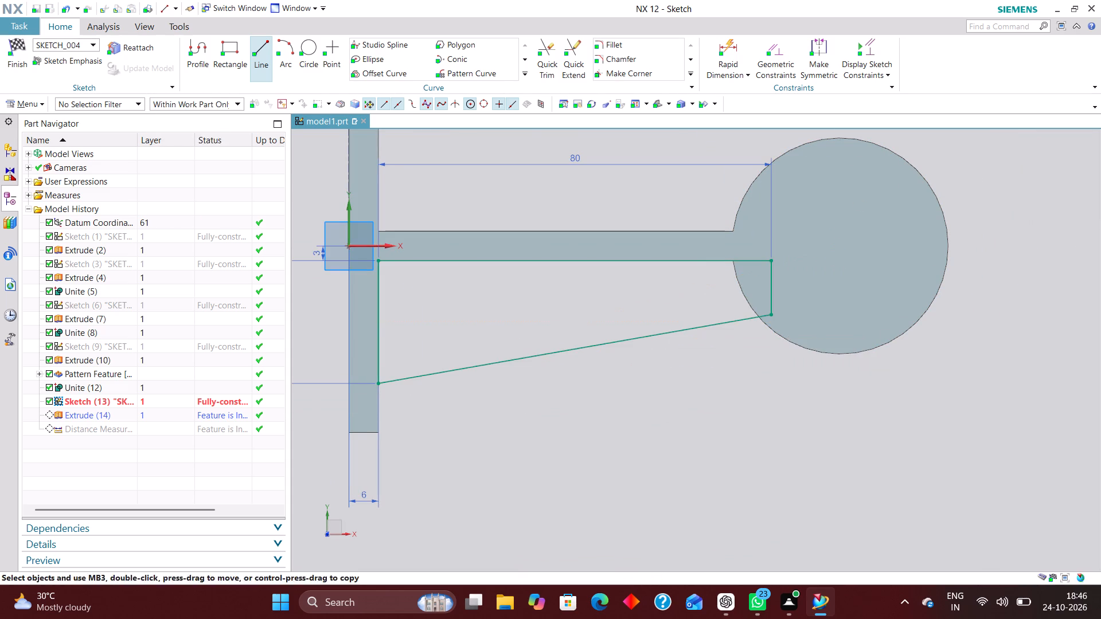
left_click(22, 45)
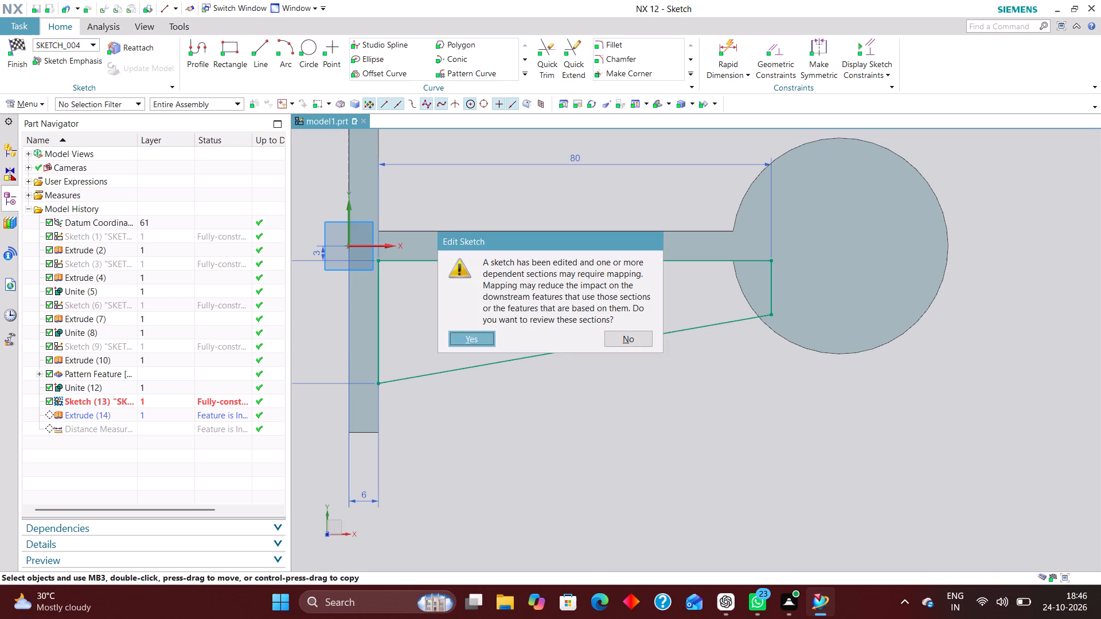
left_click(621, 341)
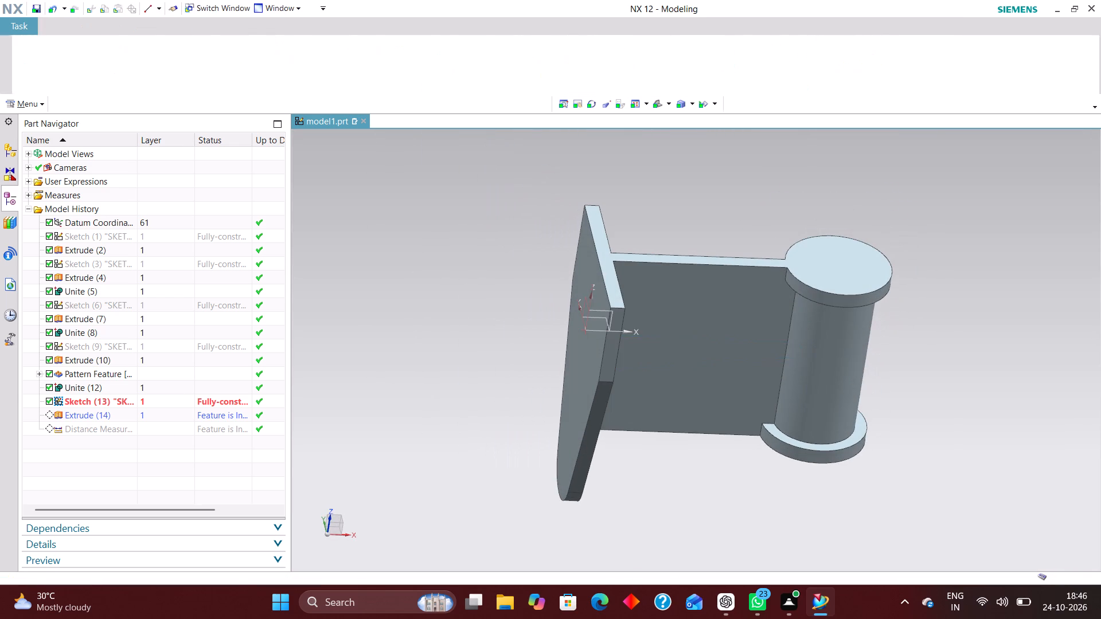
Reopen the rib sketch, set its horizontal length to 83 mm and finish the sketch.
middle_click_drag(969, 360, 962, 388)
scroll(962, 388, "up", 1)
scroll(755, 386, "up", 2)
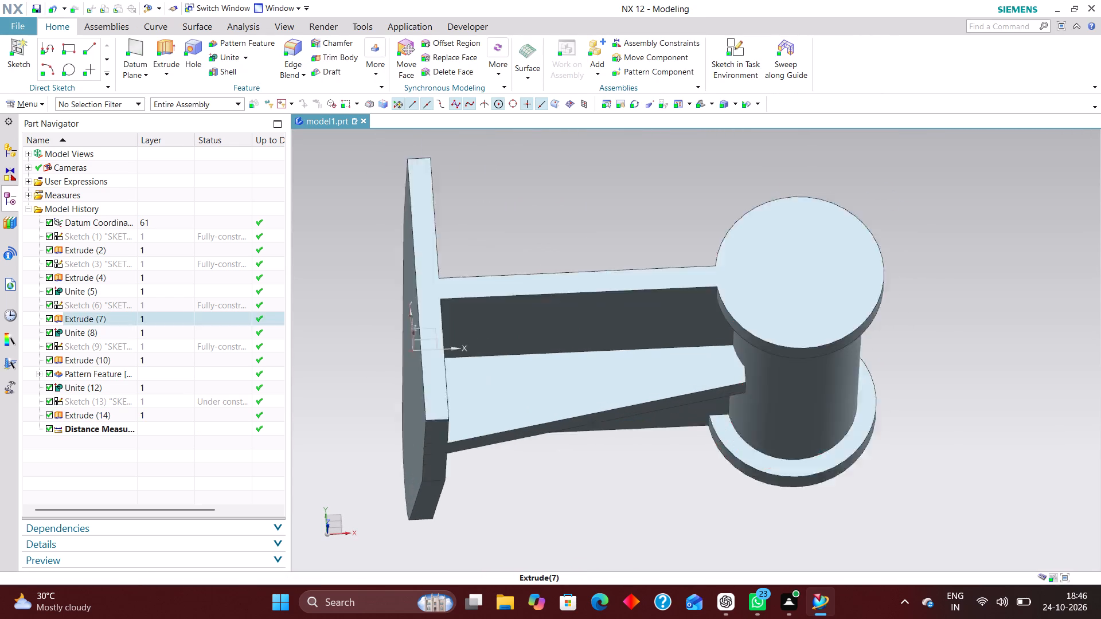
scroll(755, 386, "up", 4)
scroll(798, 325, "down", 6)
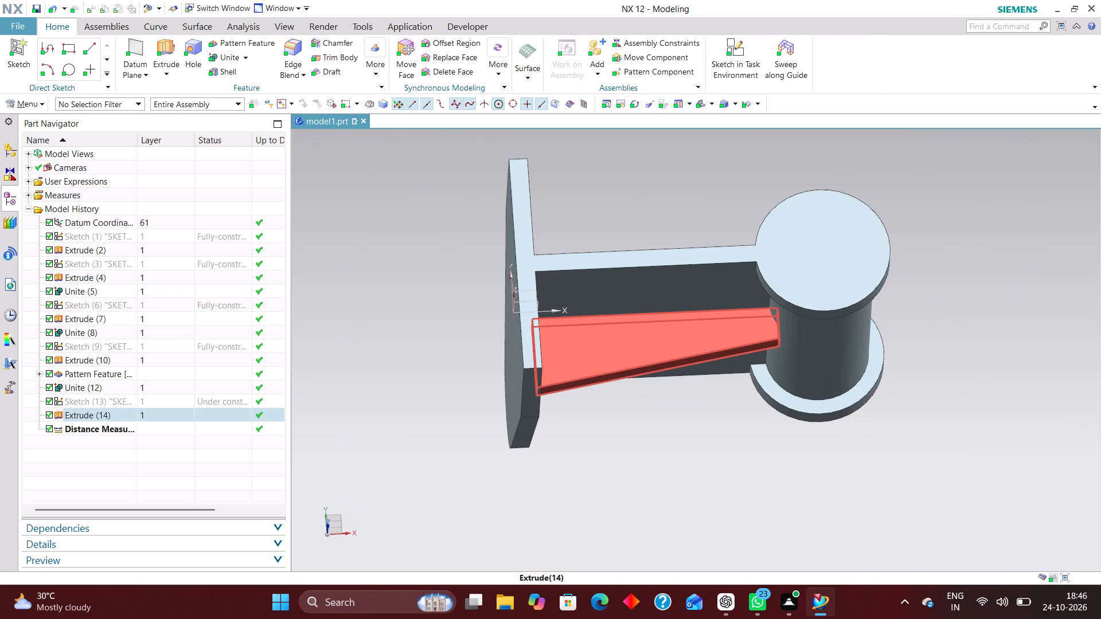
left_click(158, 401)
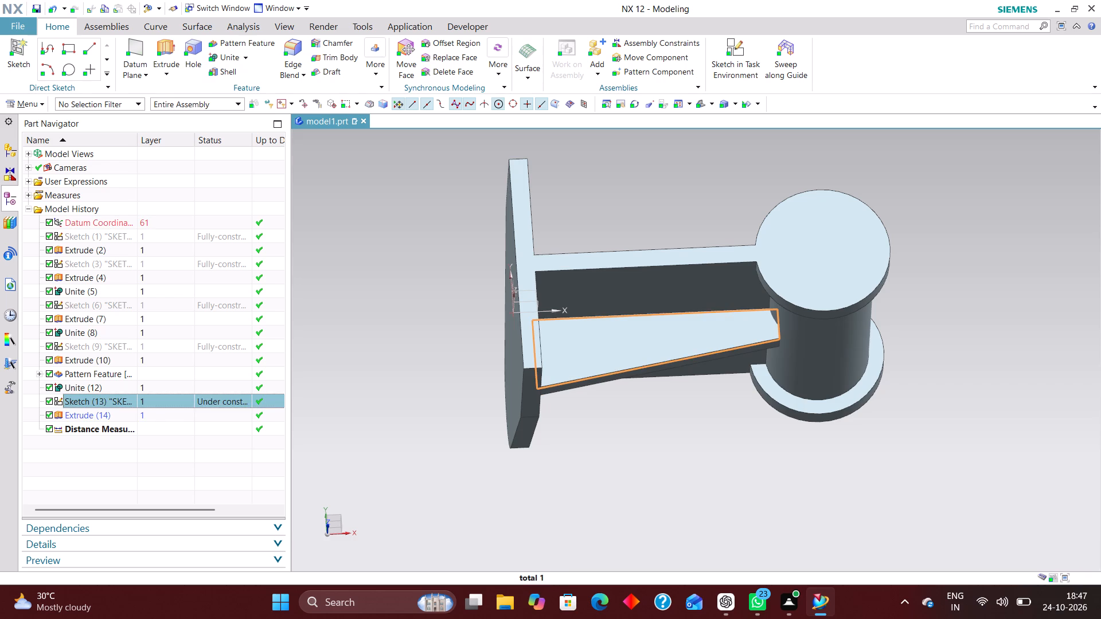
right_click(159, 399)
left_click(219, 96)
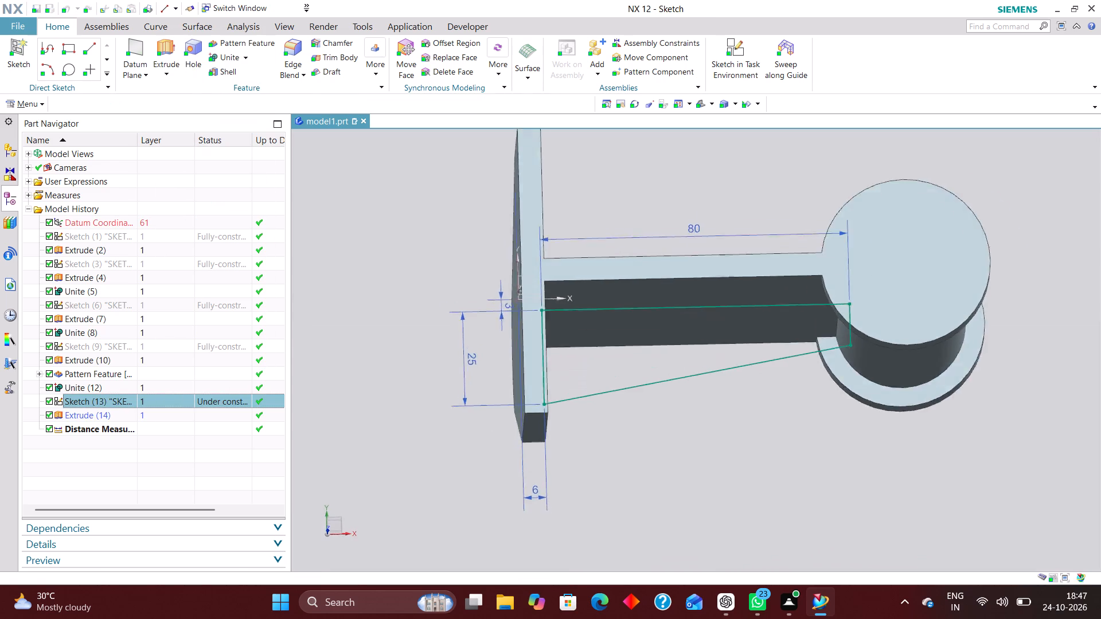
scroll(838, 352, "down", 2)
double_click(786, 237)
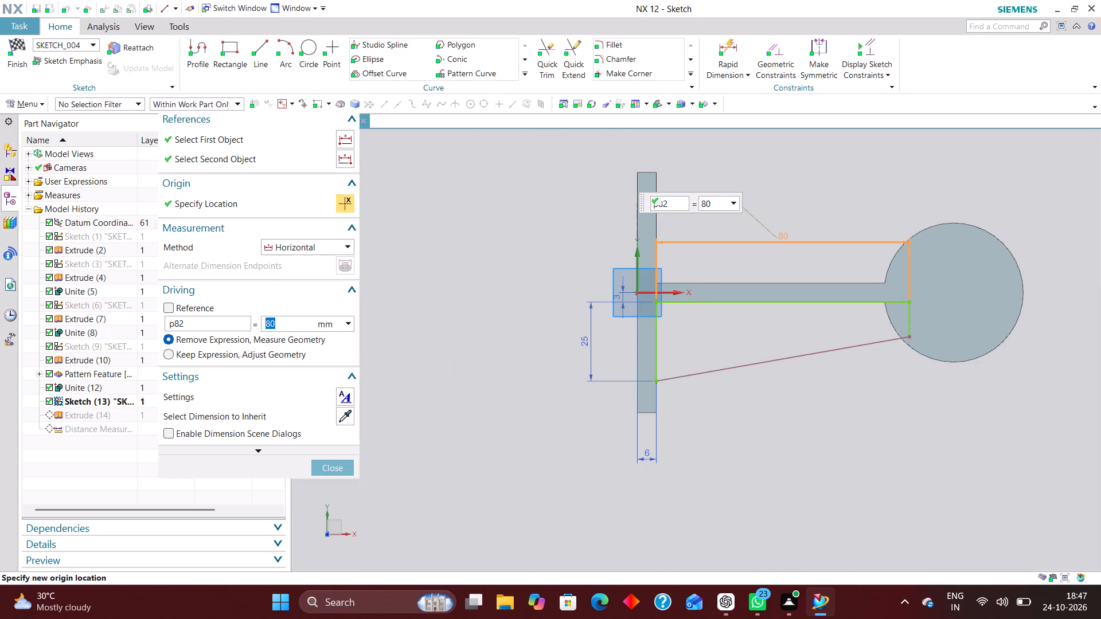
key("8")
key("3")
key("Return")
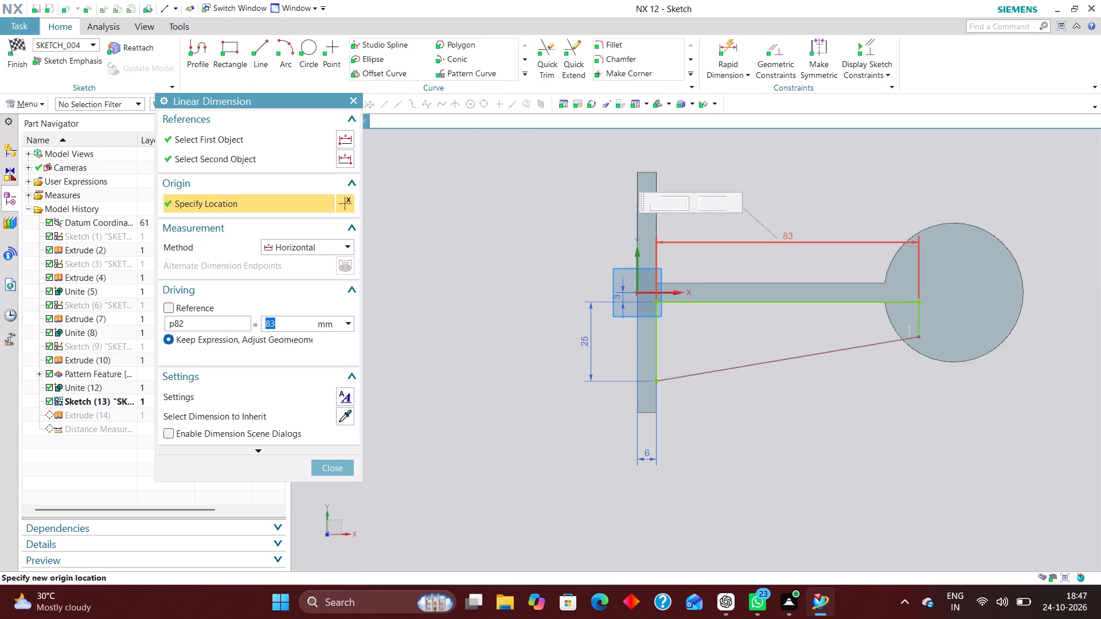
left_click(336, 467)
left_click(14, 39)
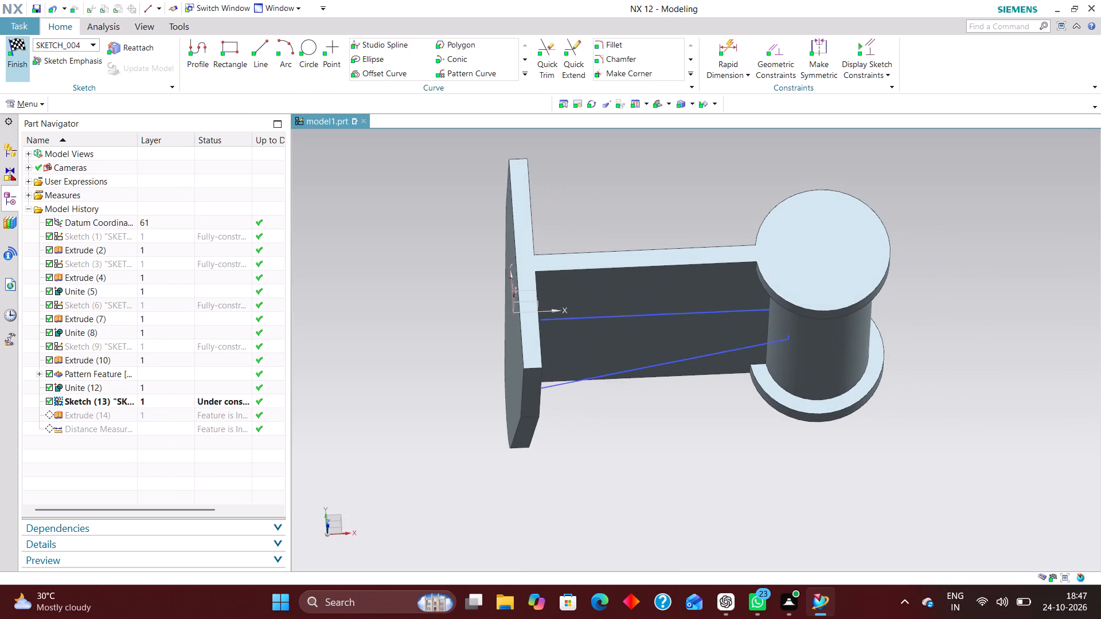
Edit the rib extrusion and set its sketch's horizontal length to 100 mm so the rib reaches into the pillar.
scroll(819, 371, "up", 4)
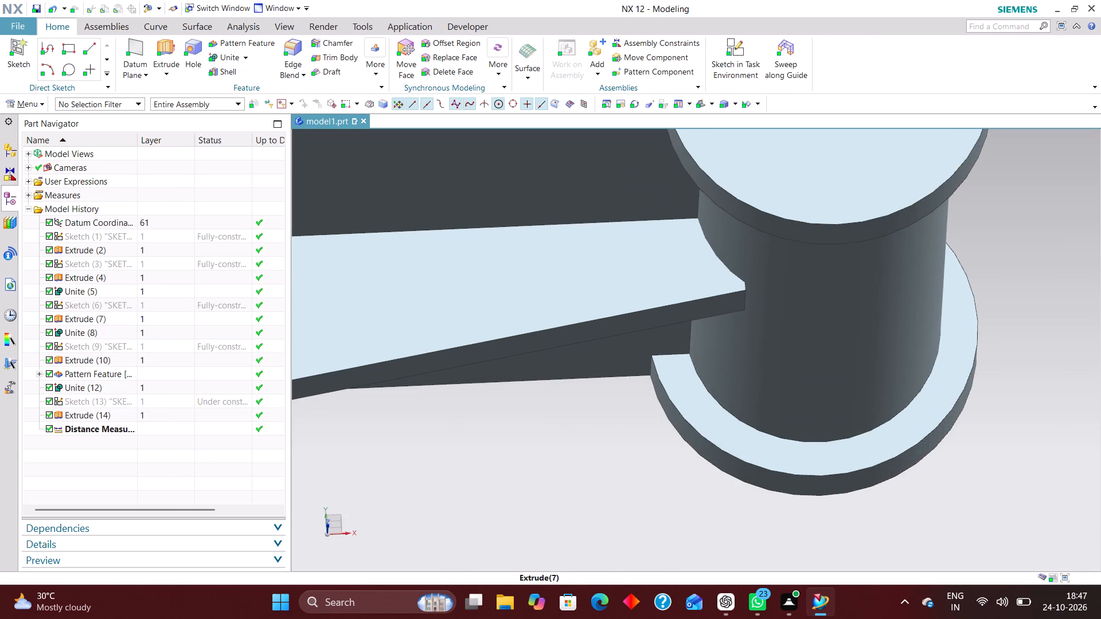
scroll(764, 328, "down", 4)
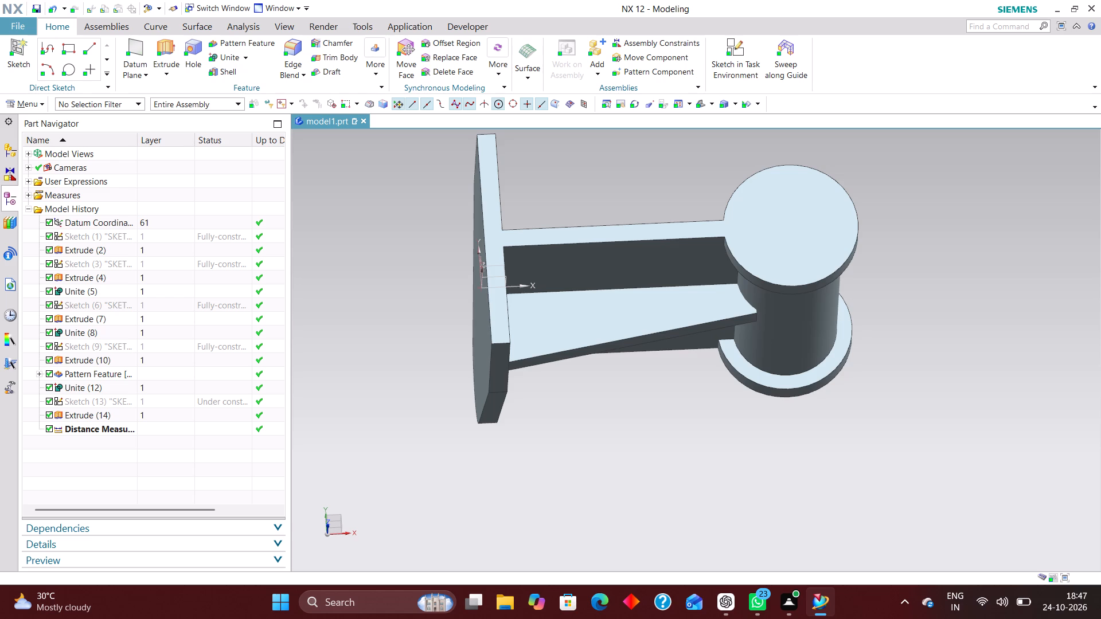
left_click(162, 401)
right_click(151, 409)
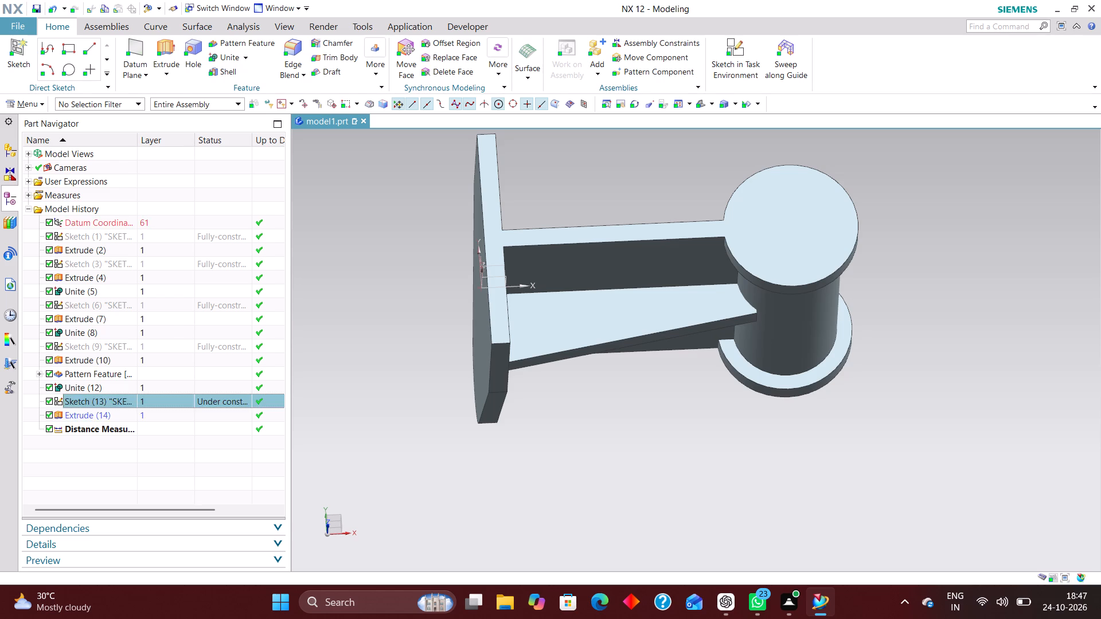
left_click(230, 137)
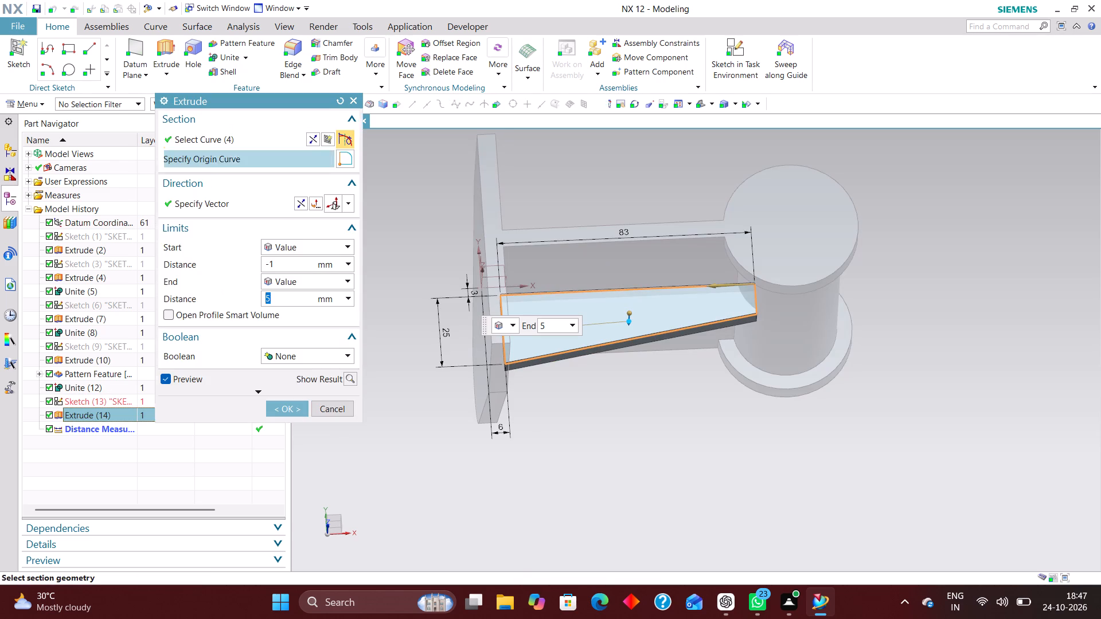
double_click(622, 232)
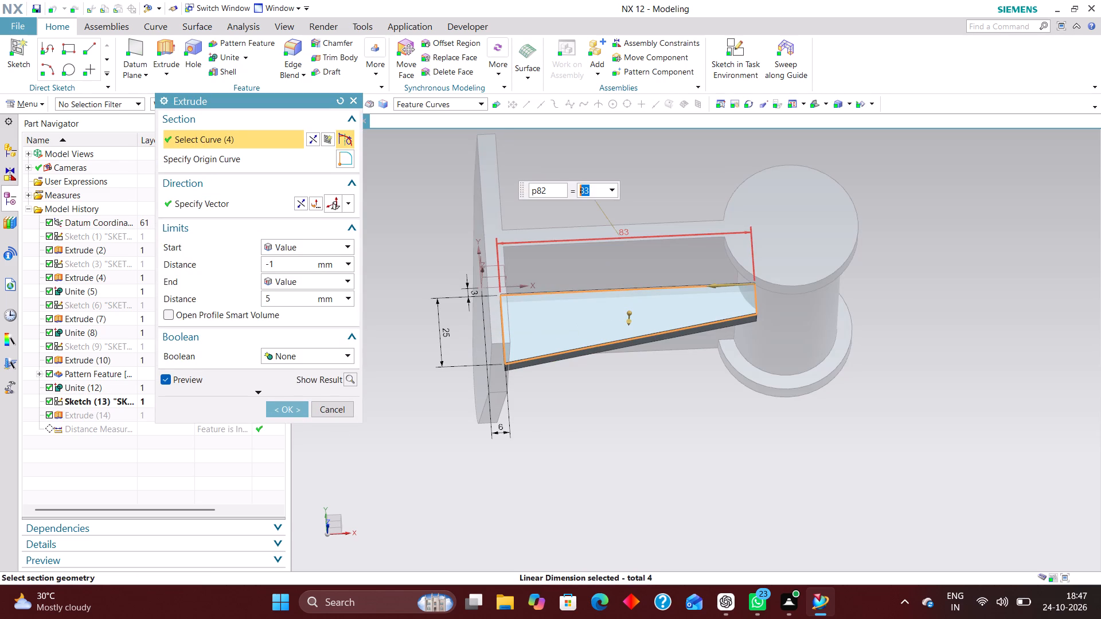
type("100")
key("Return")
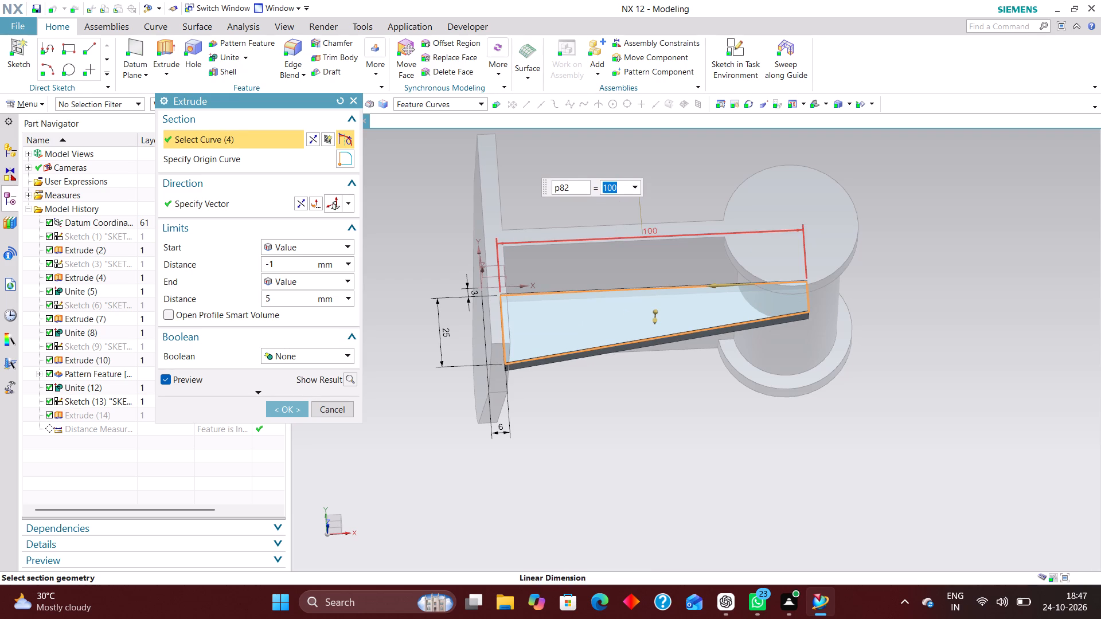
left_click(278, 413)
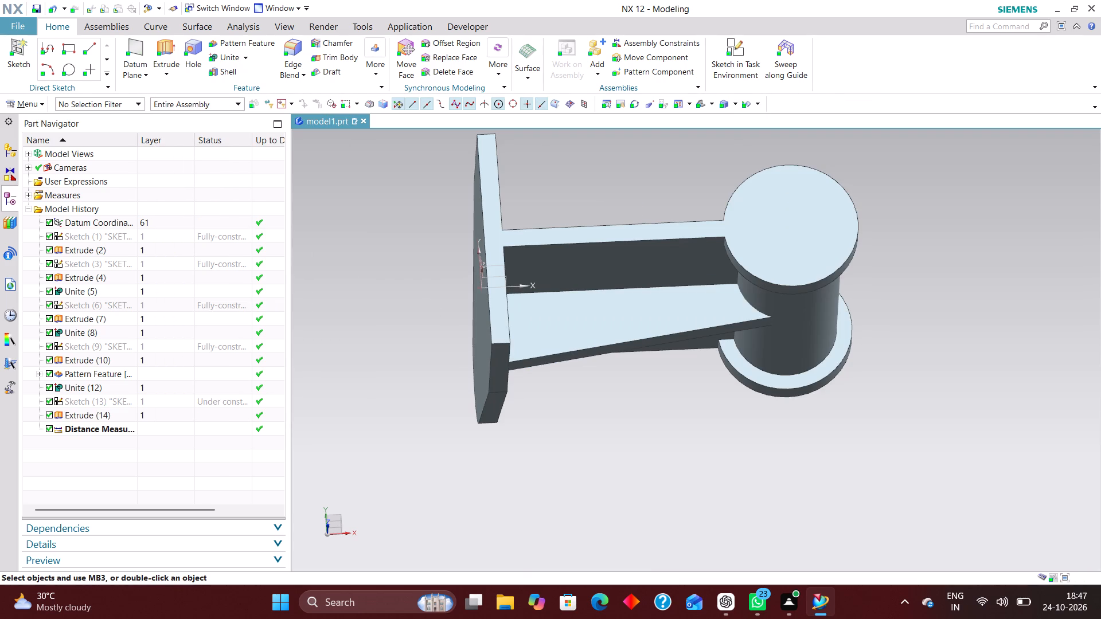
Mirror the rib extrusion about the XZ datum plane to the other side of the central web.
middle_click_drag(687, 457, 670, 486)
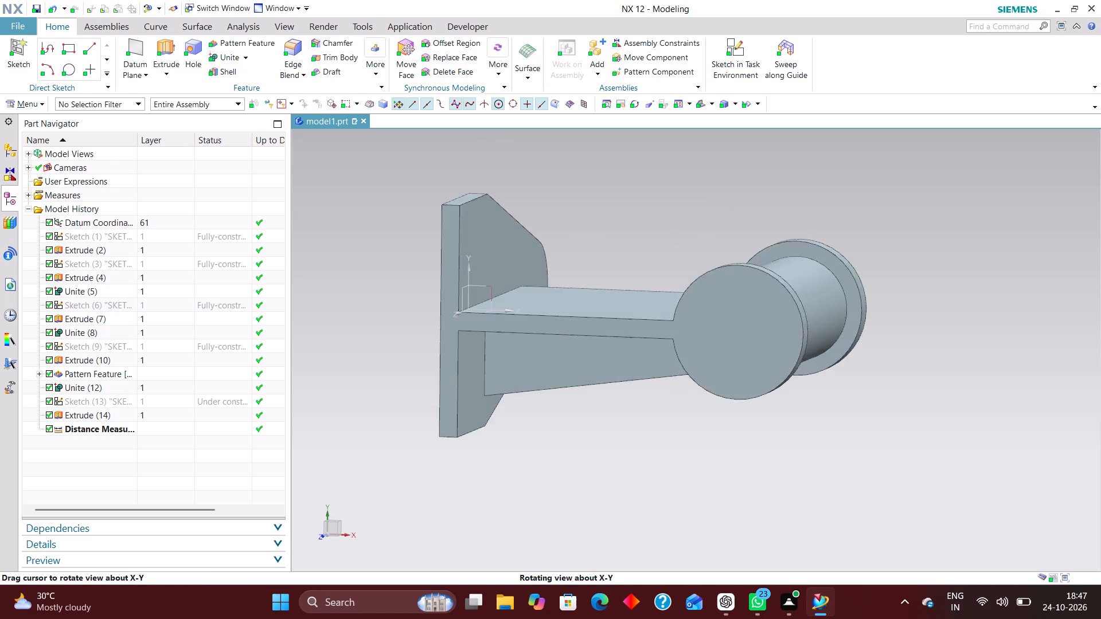
middle_click_drag(670, 486, 664, 450)
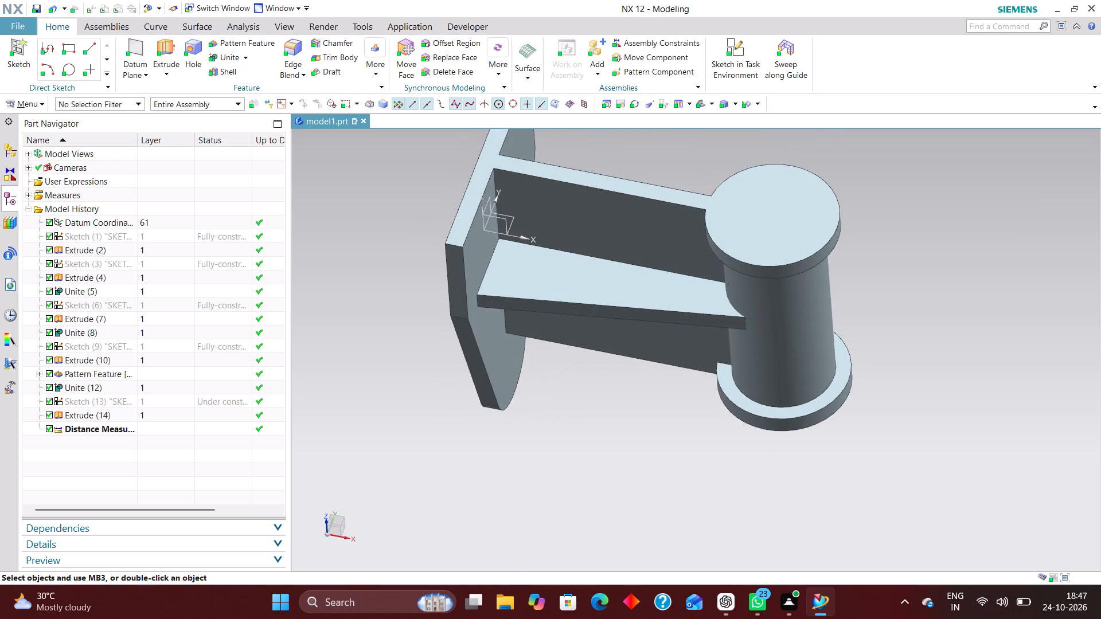
left_click(501, 76)
left_click(372, 66)
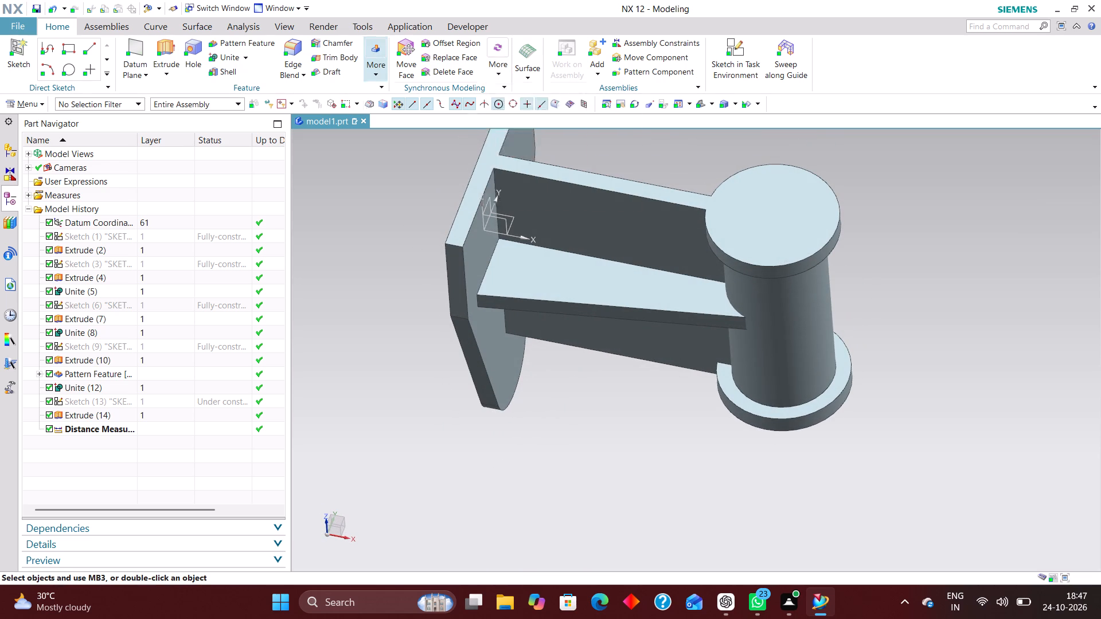
left_click(396, 105)
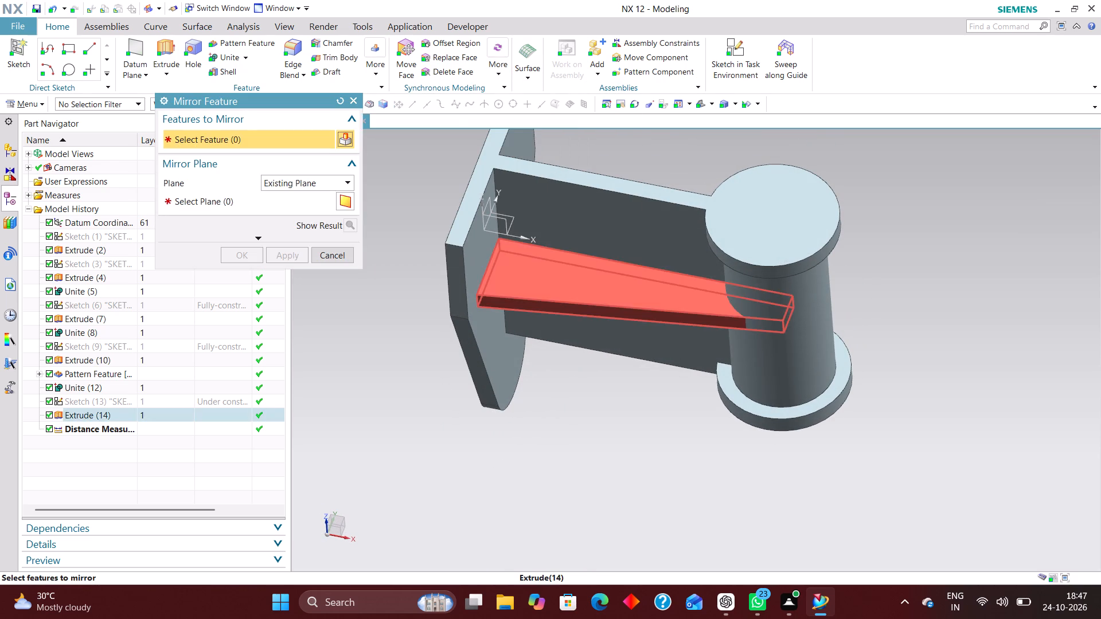
left_click(582, 311)
middle_click_drag(605, 408, 539, 444)
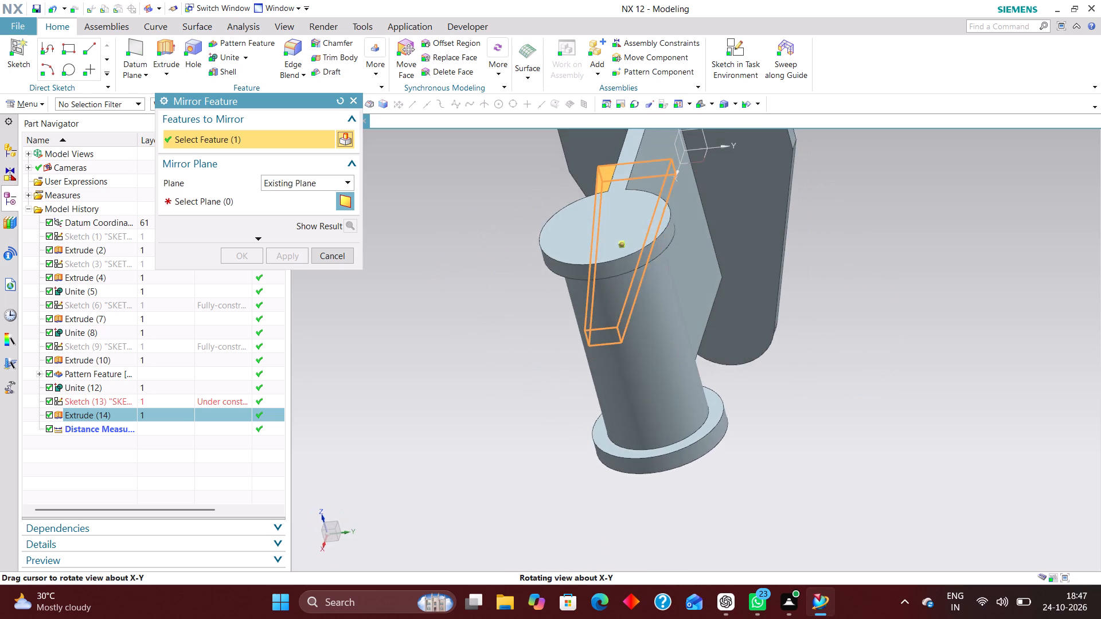
middle_click_drag(539, 444, 539, 444)
scroll(569, 418, "down", 2)
left_click(220, 199)
scroll(619, 279, "up", 4)
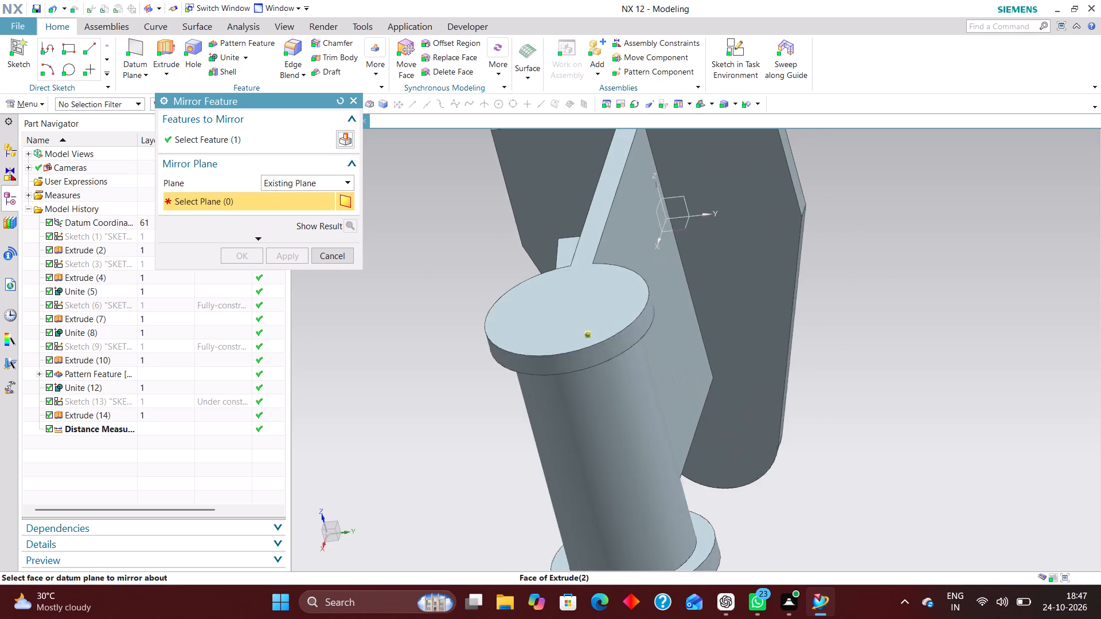
left_click(670, 193)
left_click(233, 253)
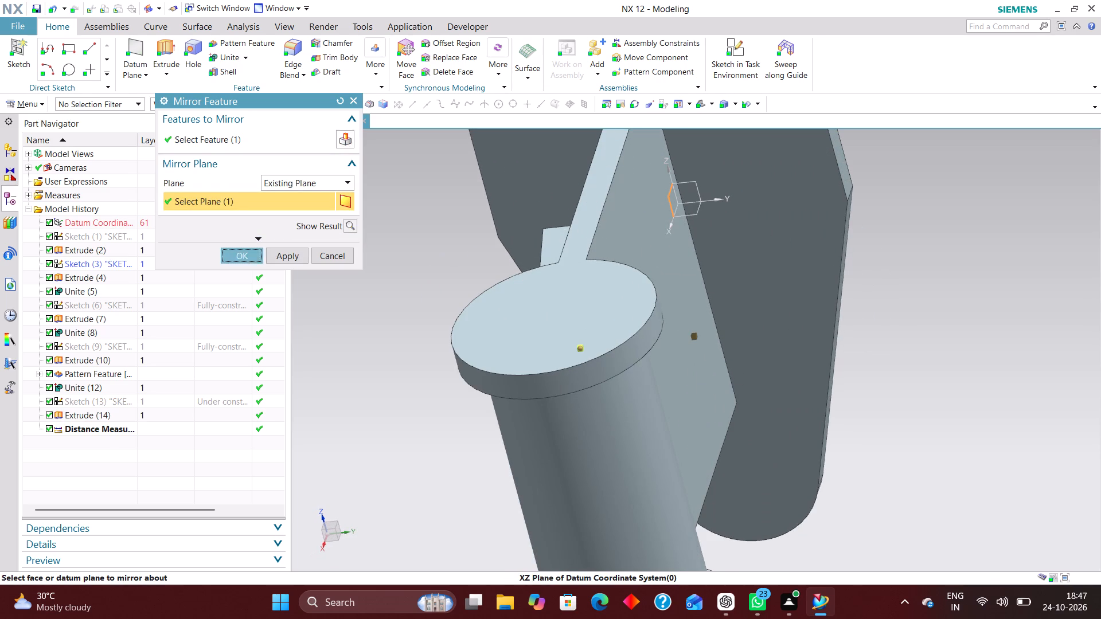
scroll(811, 444, "down", 2)
middle_click_drag(829, 510, 918, 500)
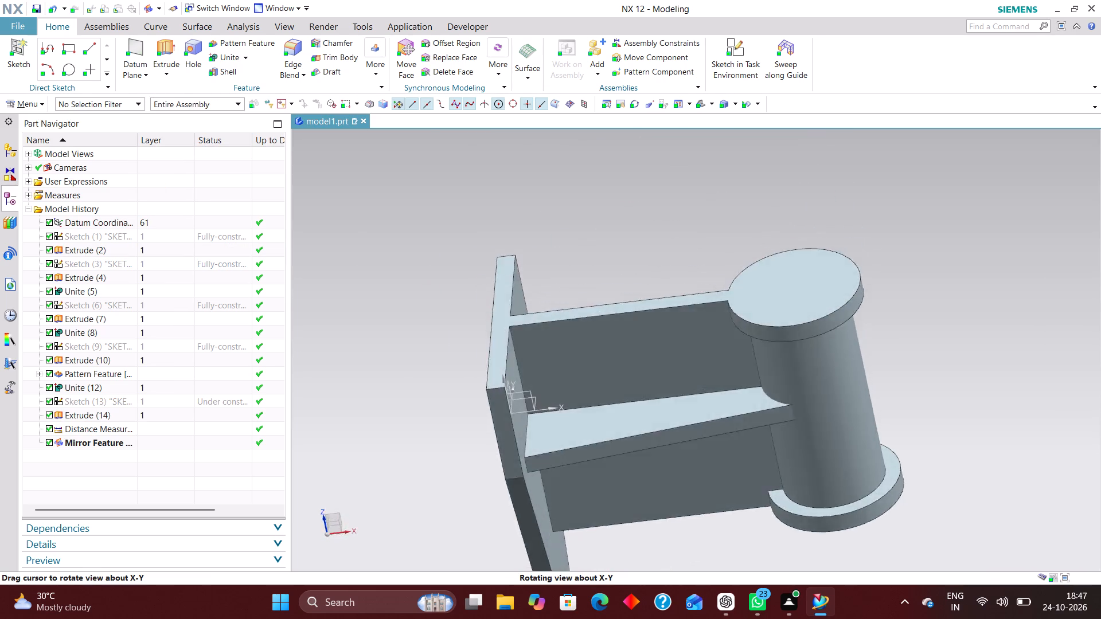
Unite the main bracket body, the original rib and the mirrored rib into a single solid body.
middle_click_drag(918, 500, 912, 496)
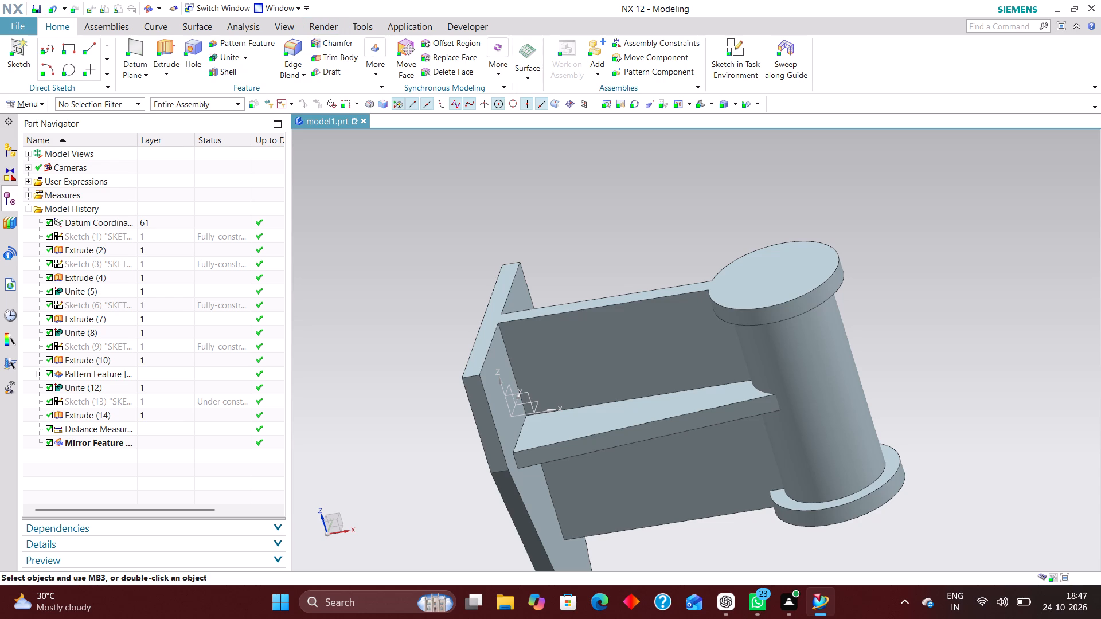
left_click(220, 57)
left_click(570, 339)
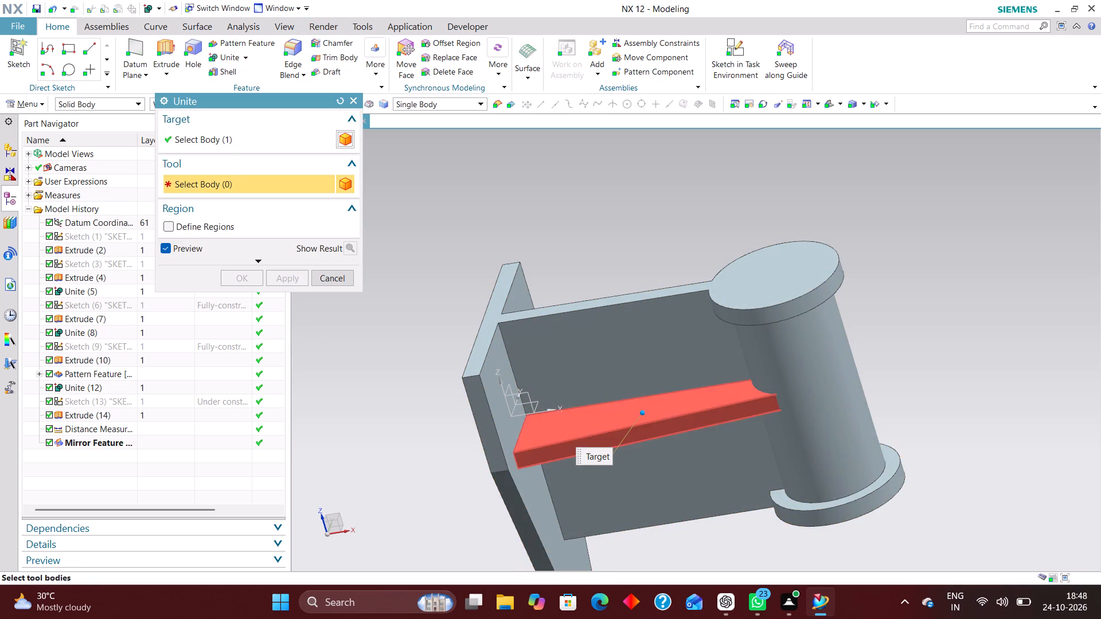
left_click(583, 423)
middle_click_drag(670, 224, 681, 308)
scroll(681, 308, "up", 1)
left_click(615, 407)
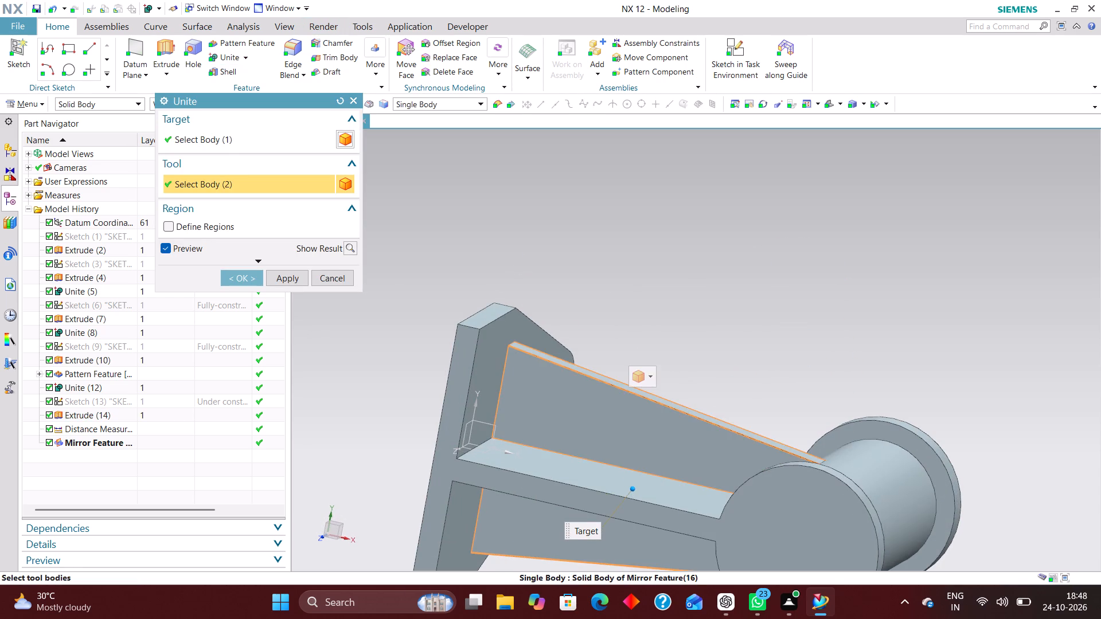
middle_click_drag(694, 334, 696, 275)
left_click(246, 283)
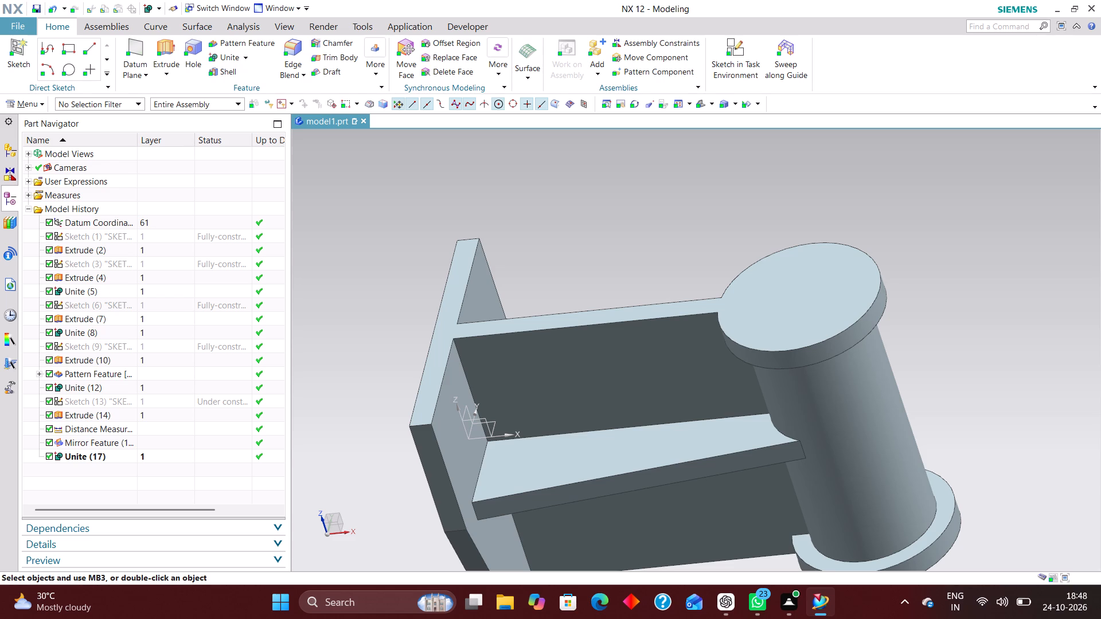
Reopen the rib sketch with rollback, dimension its short pillar-end line to 12 mm and finish the sketch.
left_click(161, 402)
right_click(162, 401)
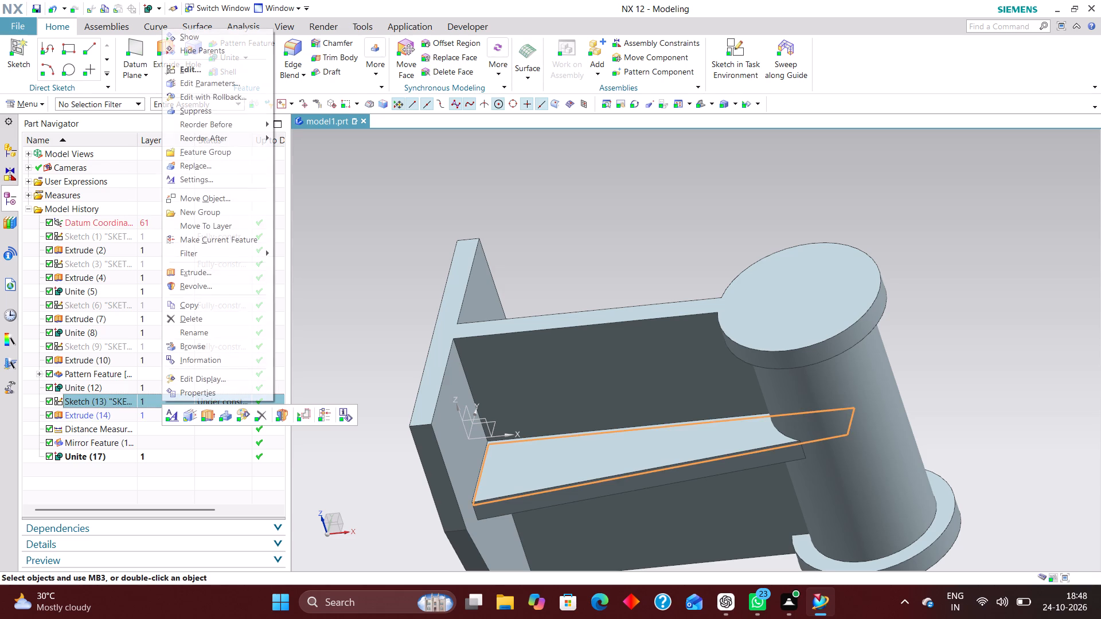
left_click(233, 97)
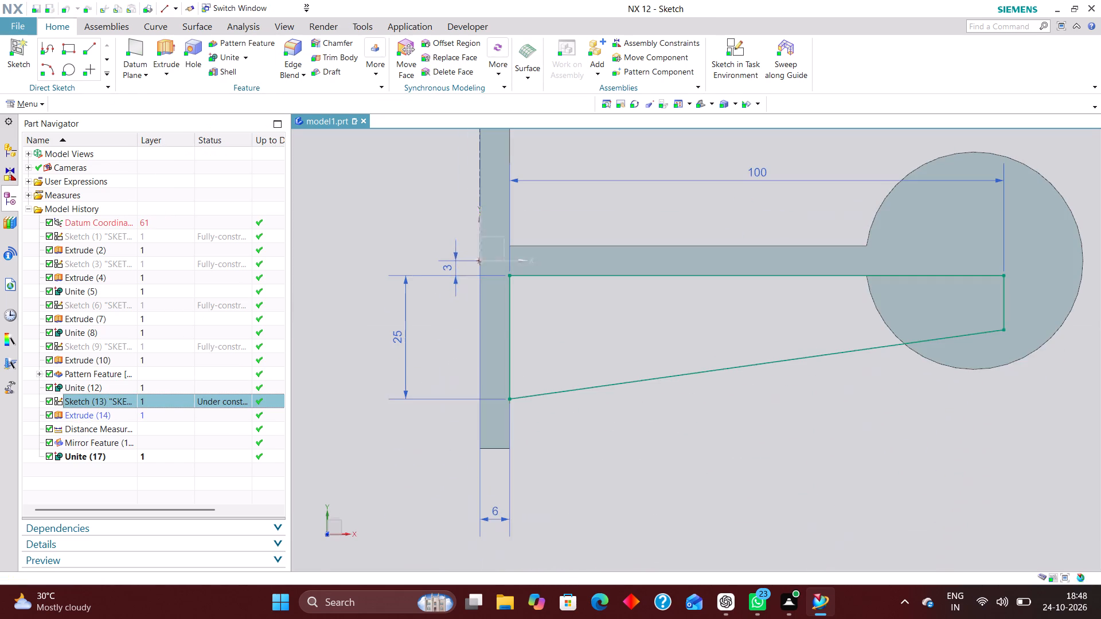
scroll(635, 381, "down", 1)
scroll(926, 332, "up", 1)
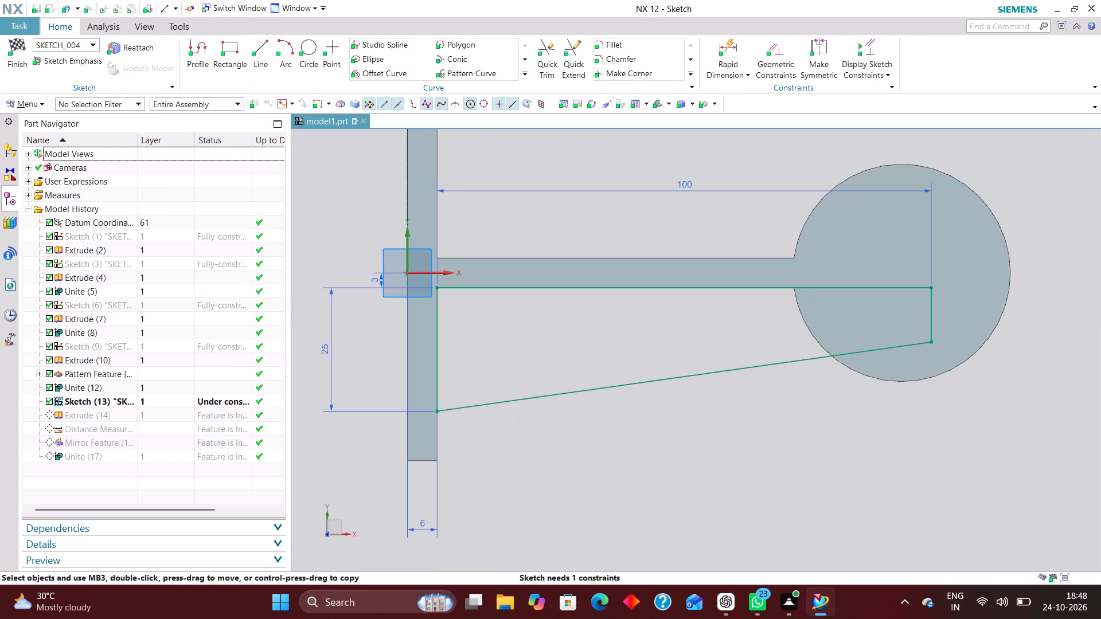
left_click(270, 48)
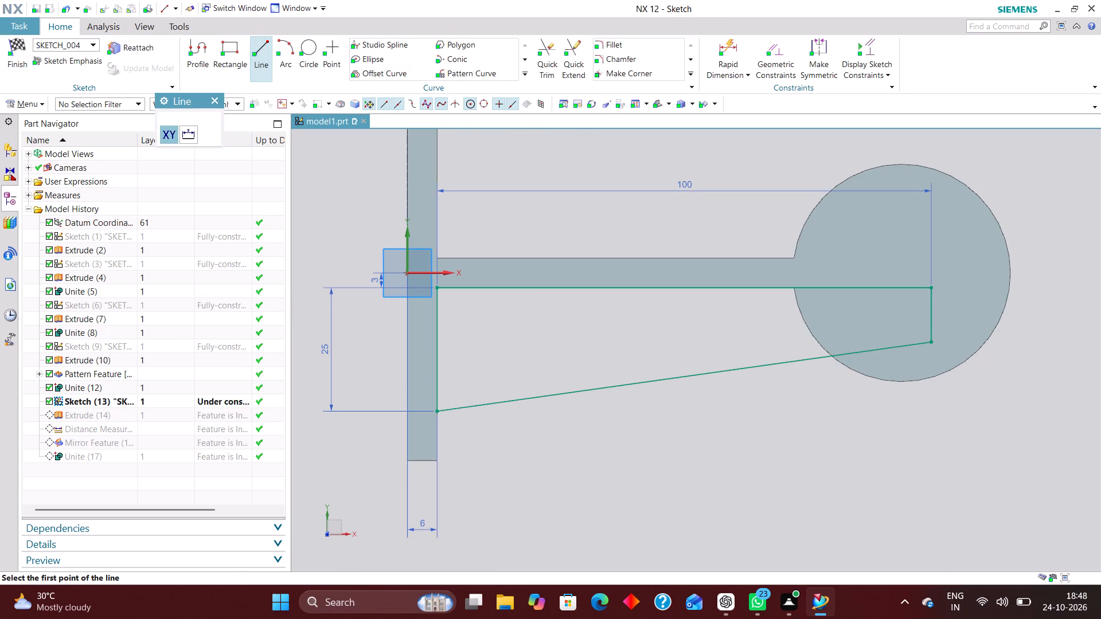
left_click(214, 102)
left_click(734, 44)
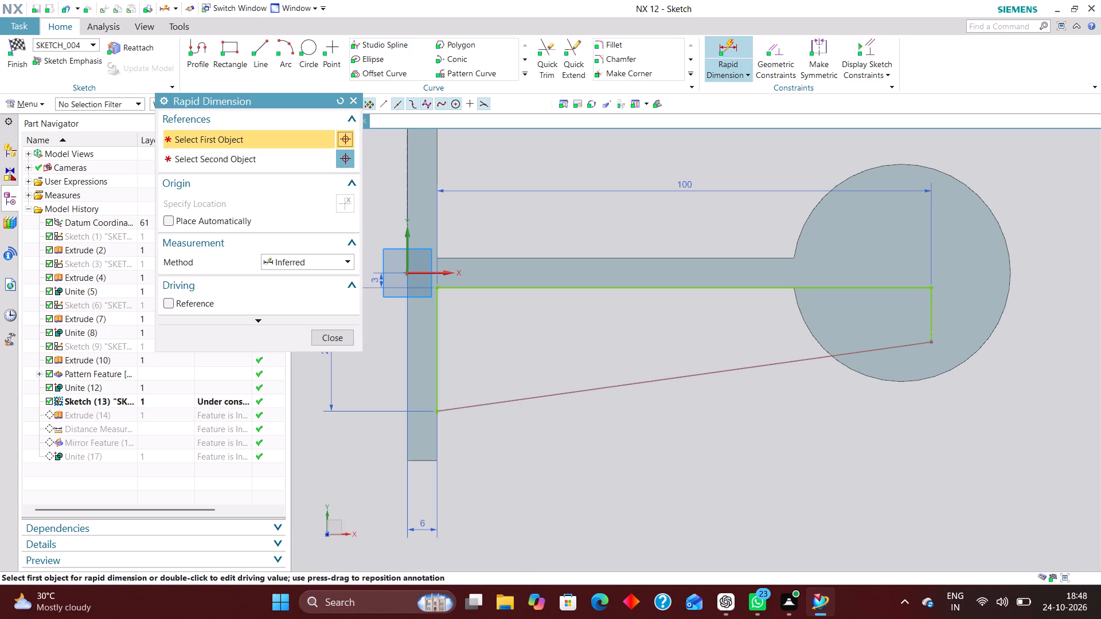
scroll(939, 347, "up", 5)
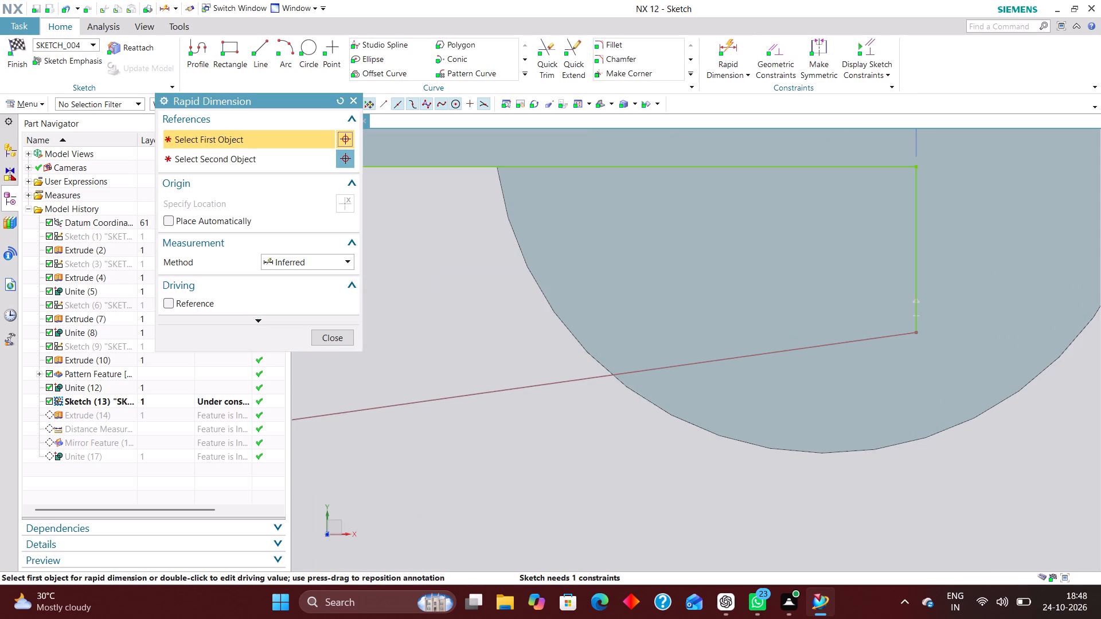
left_click(915, 275)
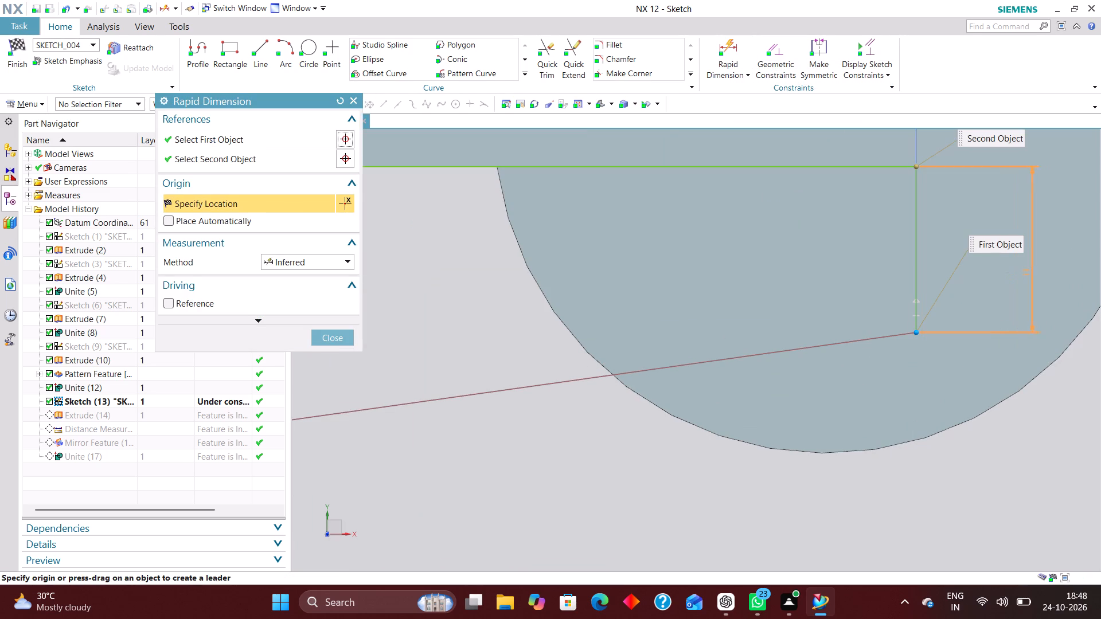
left_click(1025, 273)
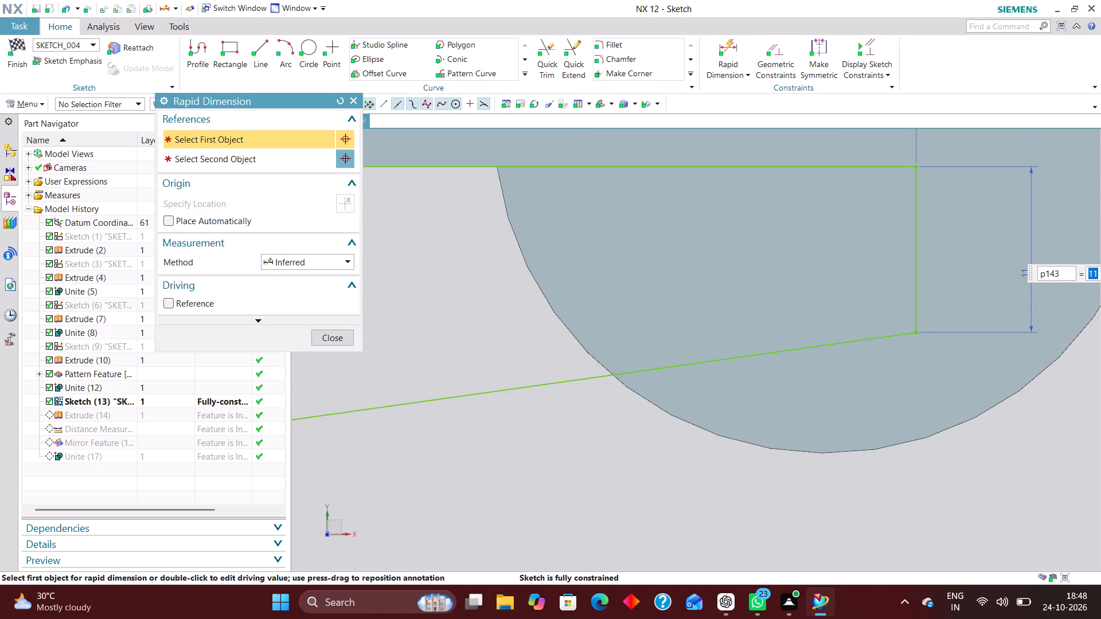
type("12")
key("Return")
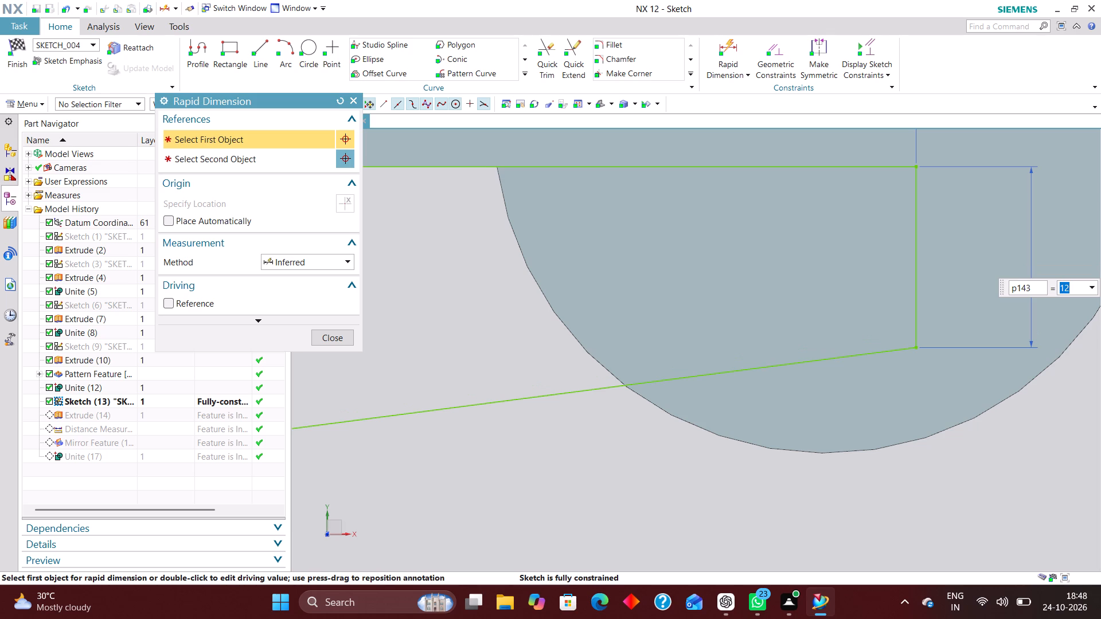
left_click(342, 332)
left_click(21, 46)
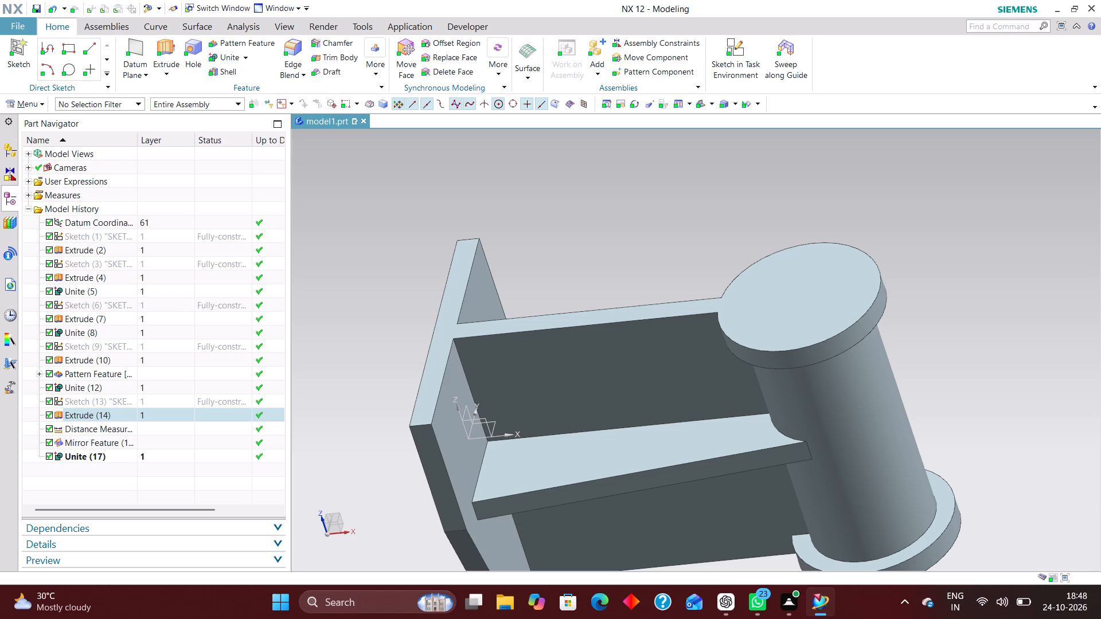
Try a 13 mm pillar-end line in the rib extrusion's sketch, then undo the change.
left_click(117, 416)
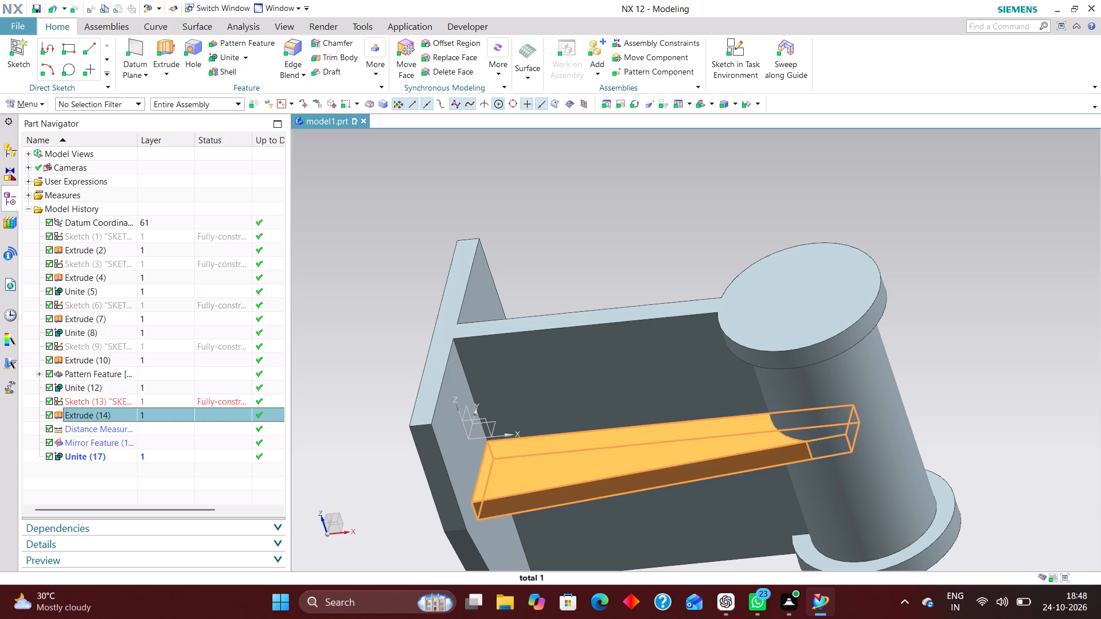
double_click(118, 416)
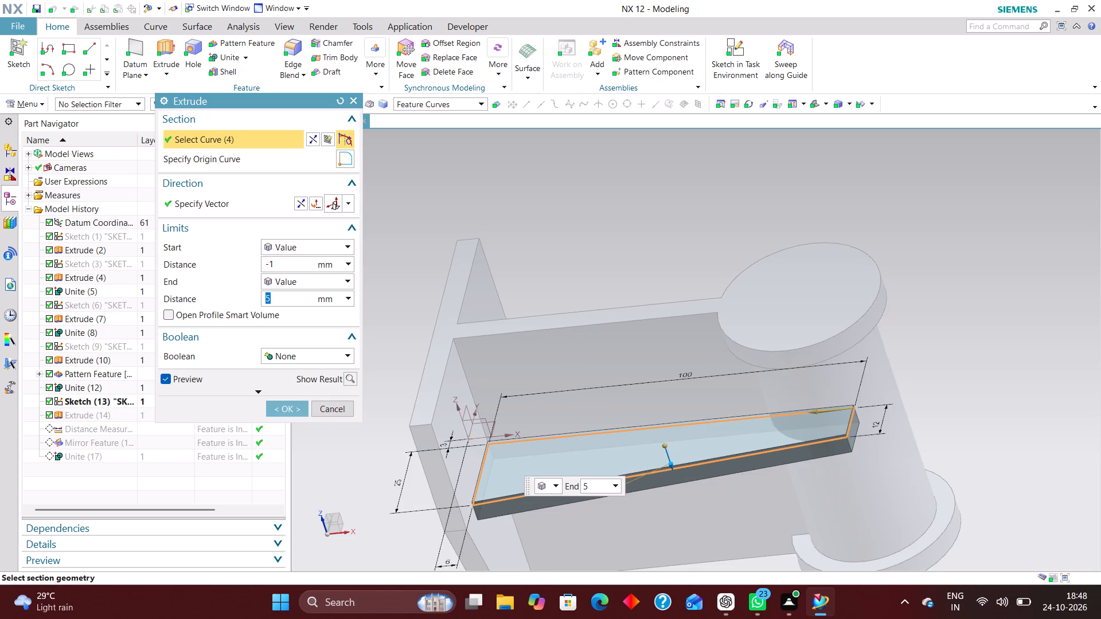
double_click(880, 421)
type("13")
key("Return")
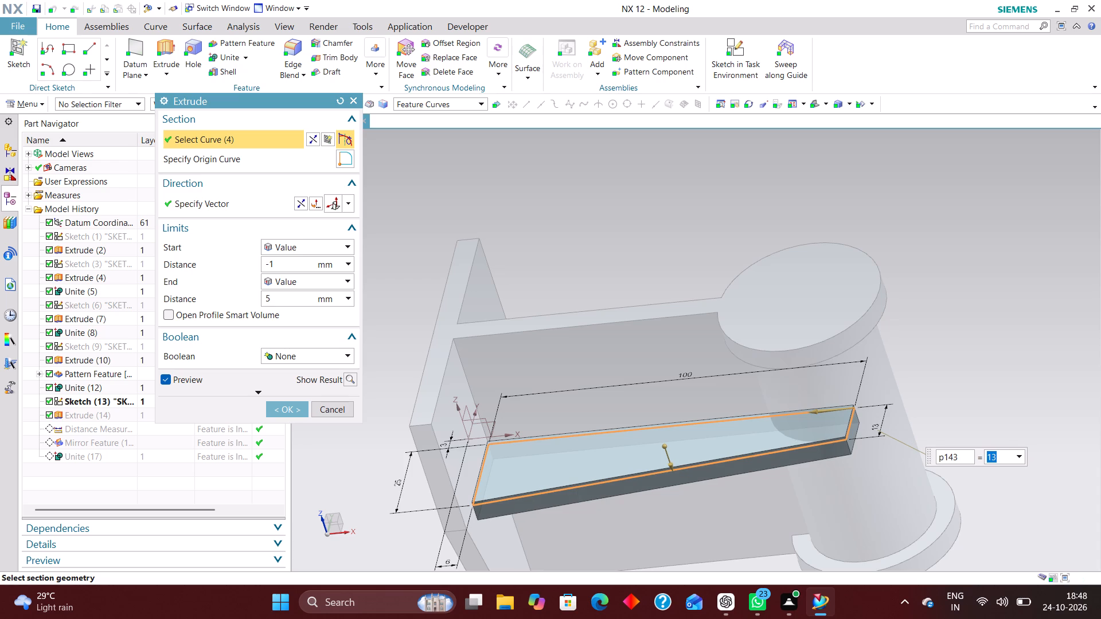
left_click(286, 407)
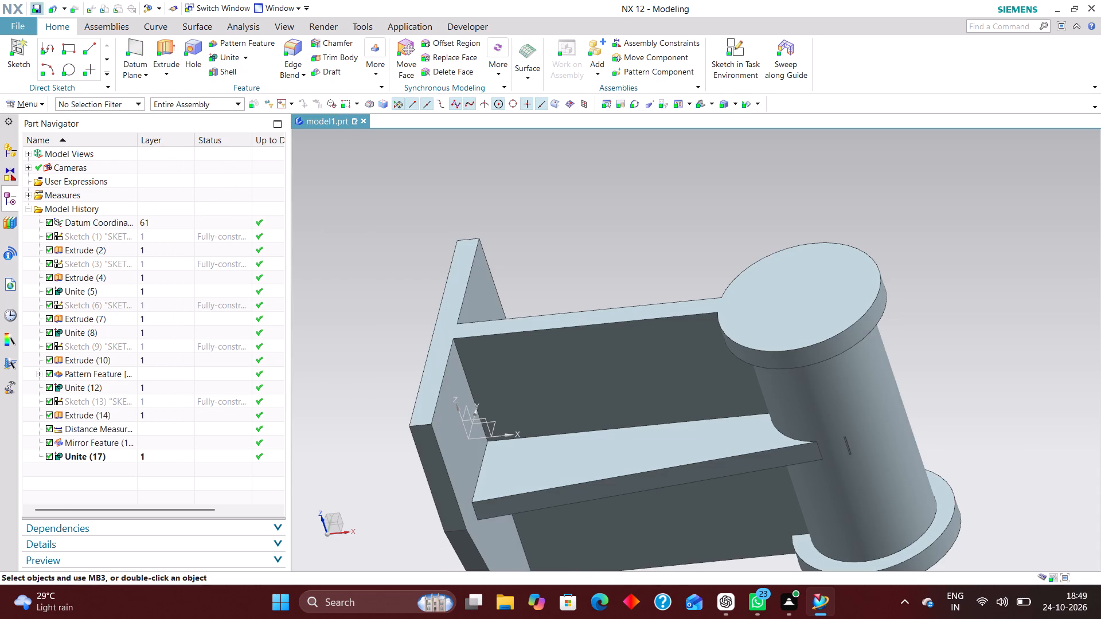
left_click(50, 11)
Cut a simple 16 mm diameter hole through the body, centred on the pillar's top flange and normal to its face.
middle_click_drag(969, 301, 968, 367)
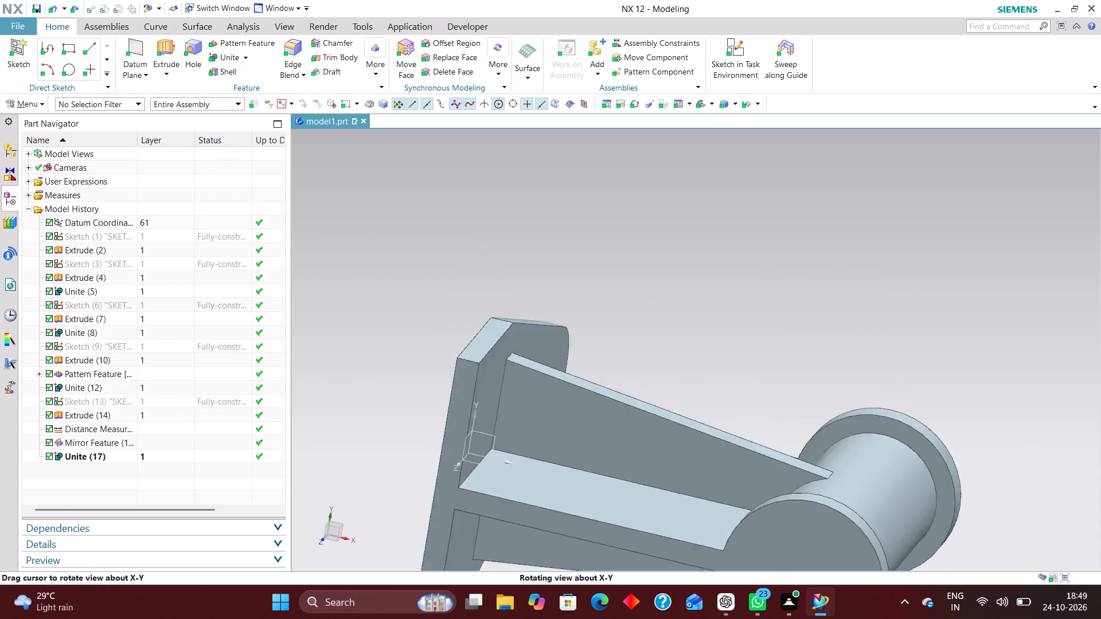
middle_click_drag(968, 367, 963, 290)
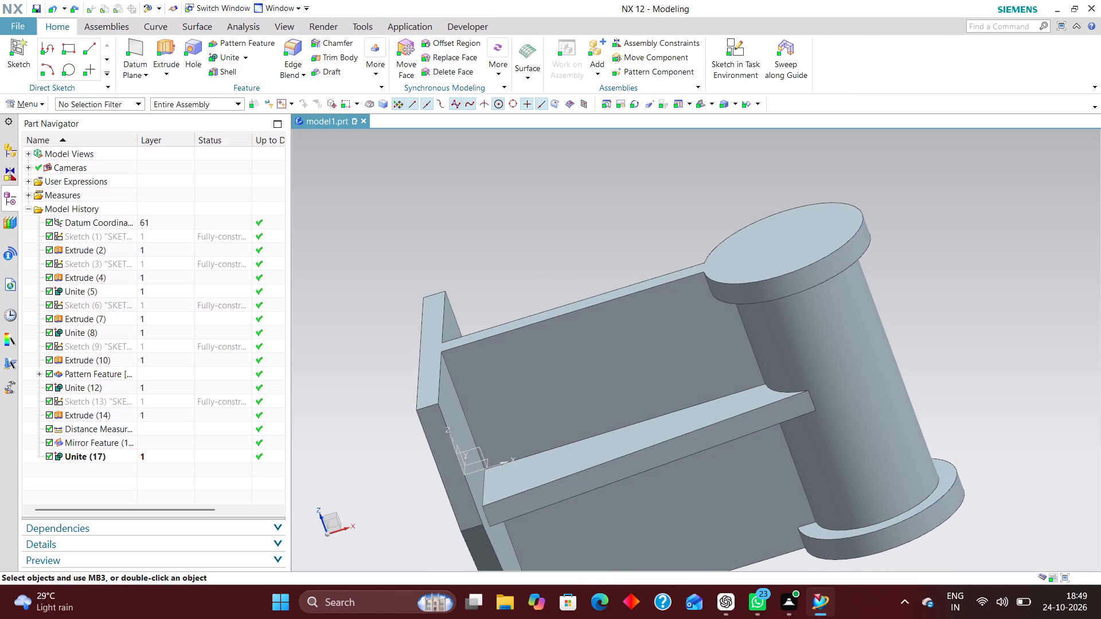
key("End")
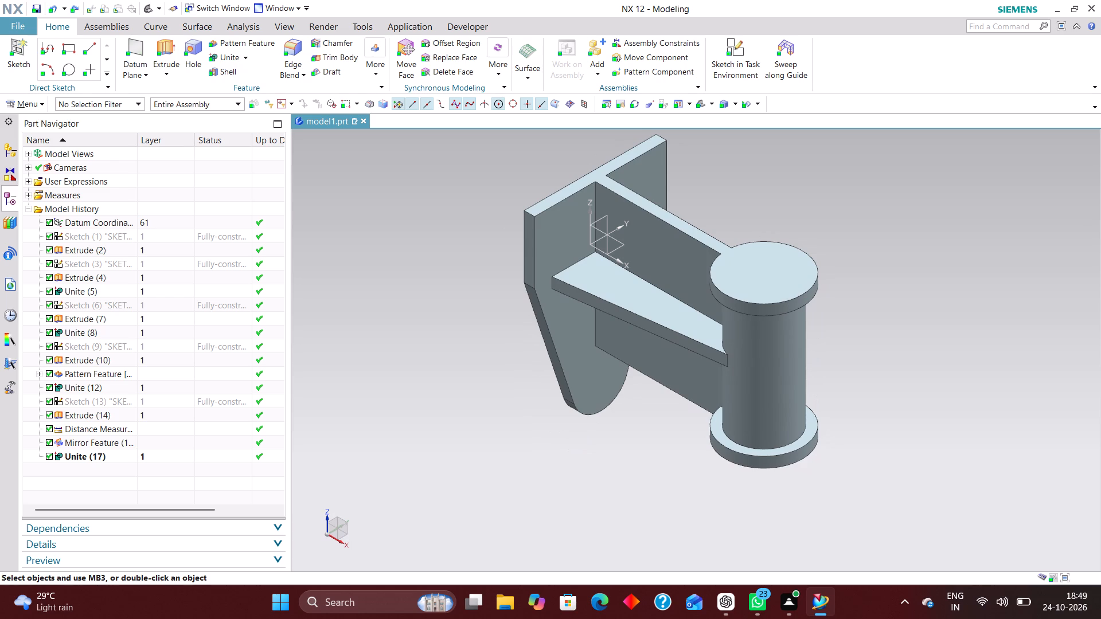
scroll(885, 373, "down", 1)
scroll(899, 311, "up", 2)
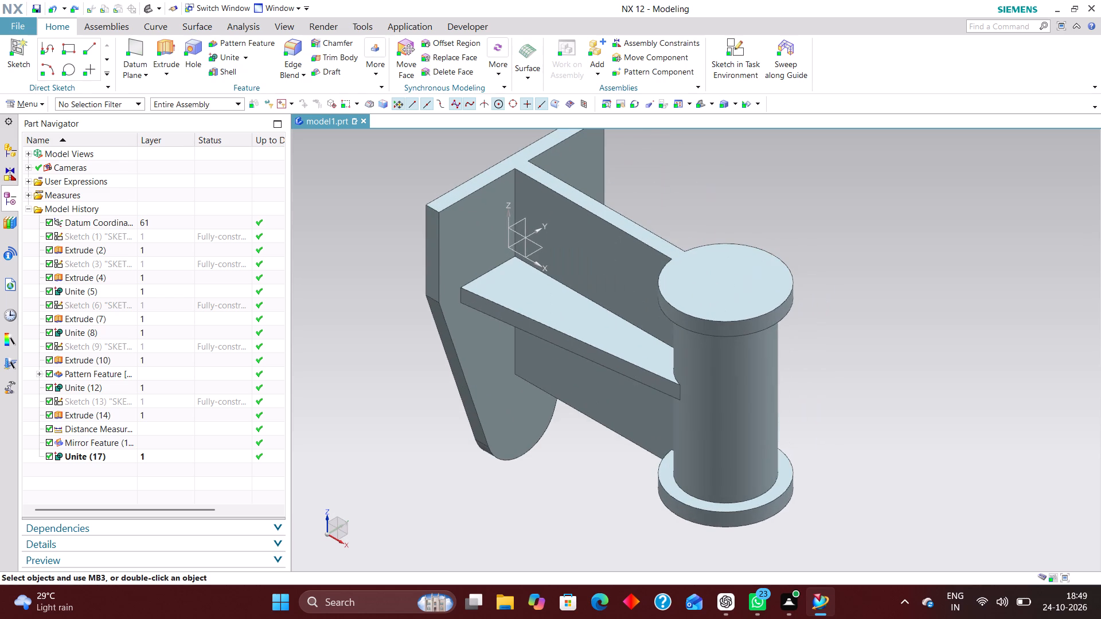
left_click(193, 49)
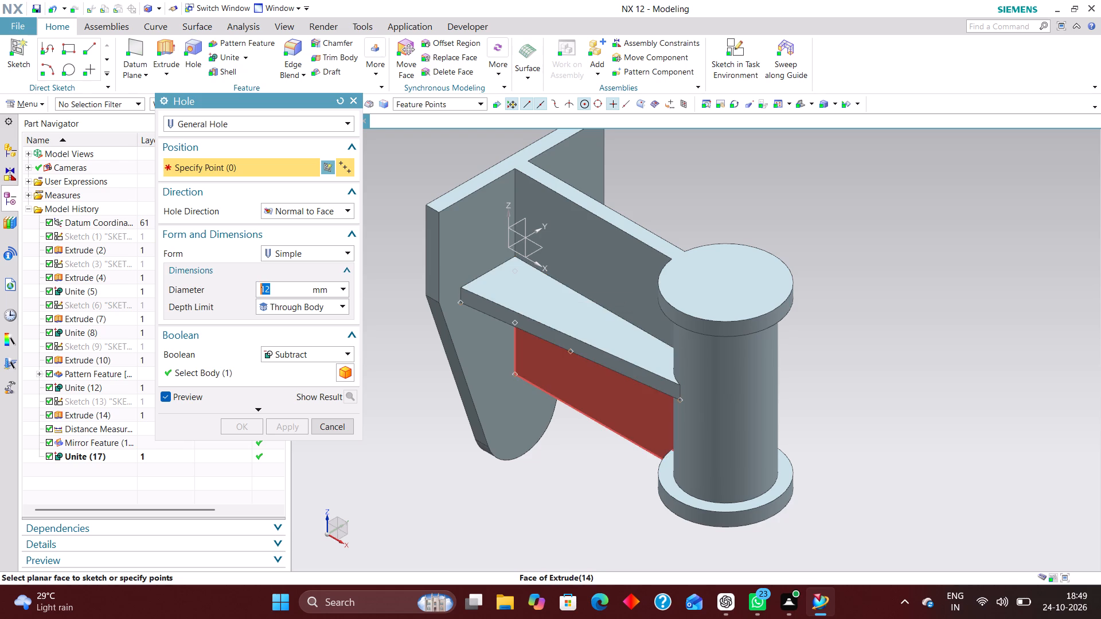
left_click(709, 320)
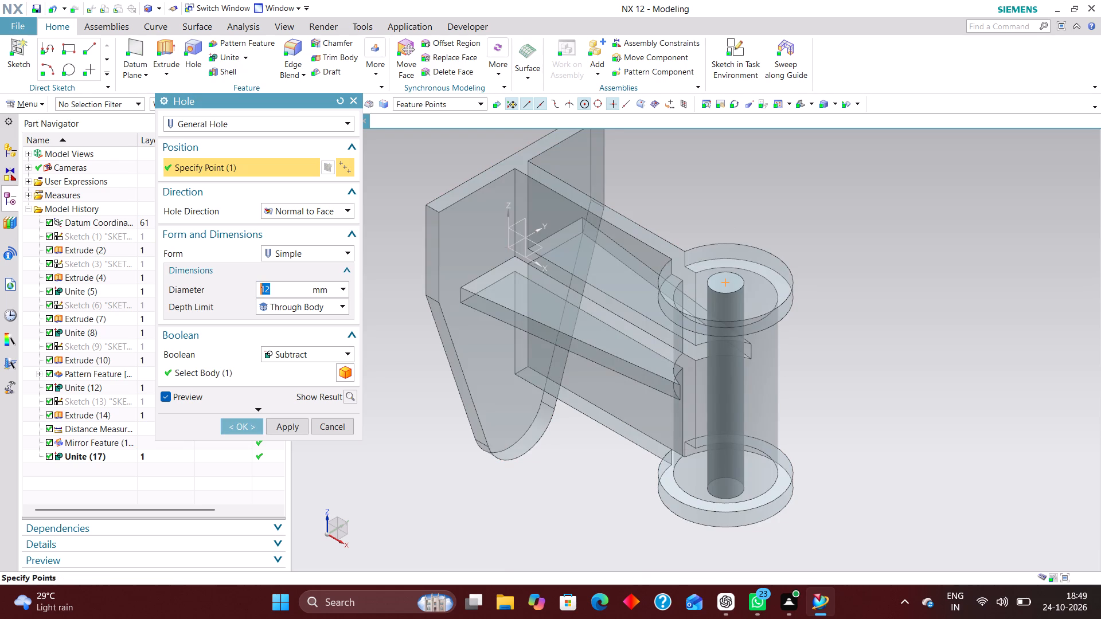
type("16")
key("Return")
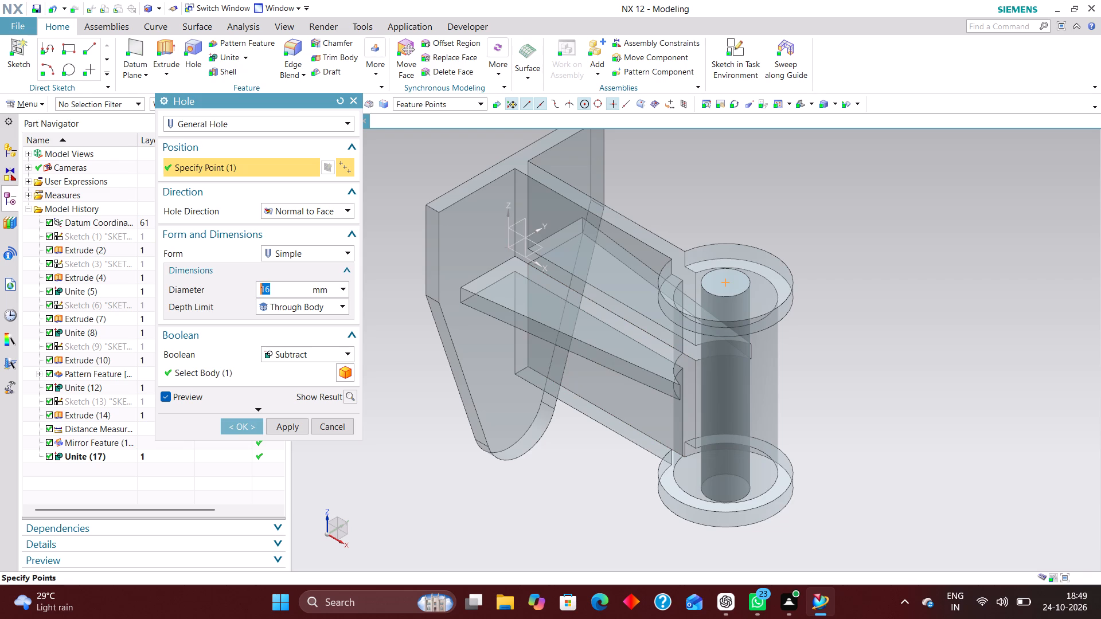
left_click(241, 421)
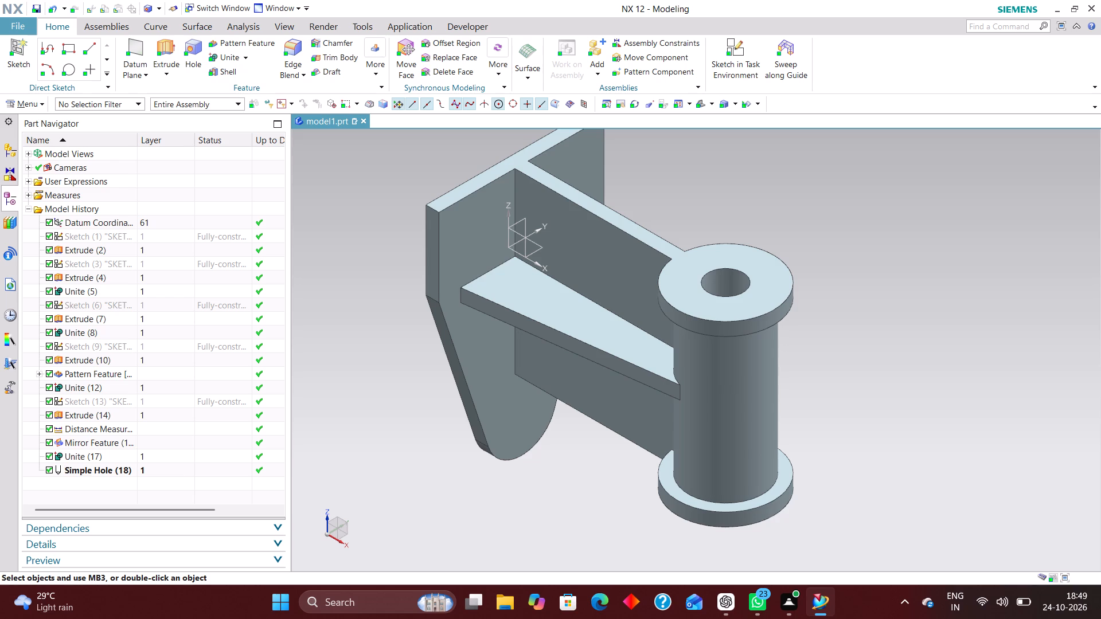
Cut a simple 12 mm diameter through hole at the arc centre of the mounting plate's rounded lower end.
left_click(197, 45)
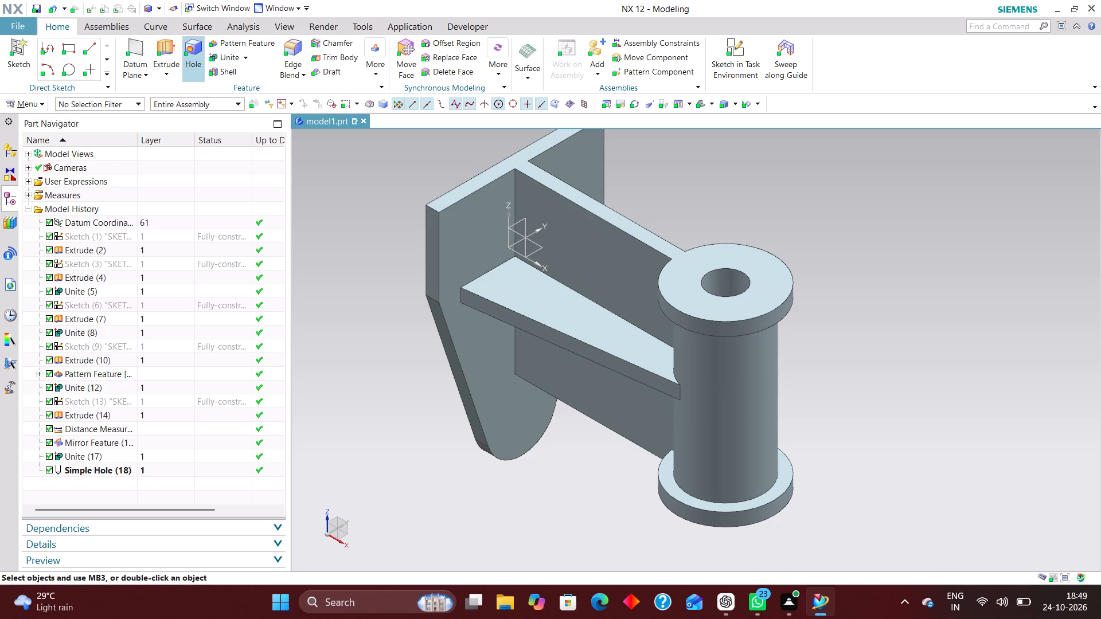
scroll(508, 460, "up", 4)
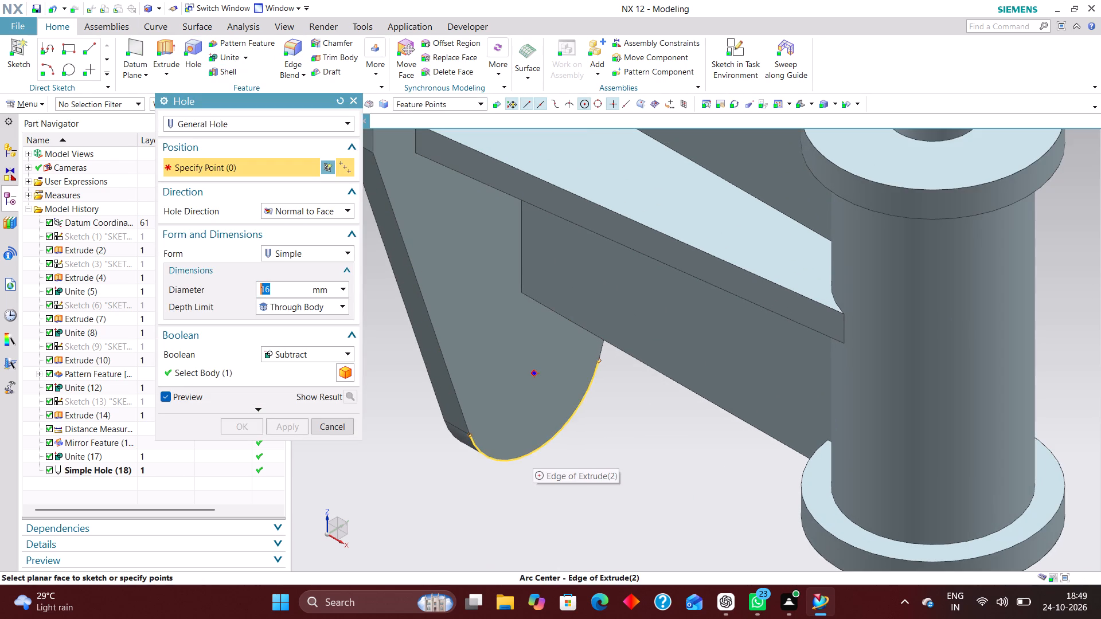
left_click(530, 454)
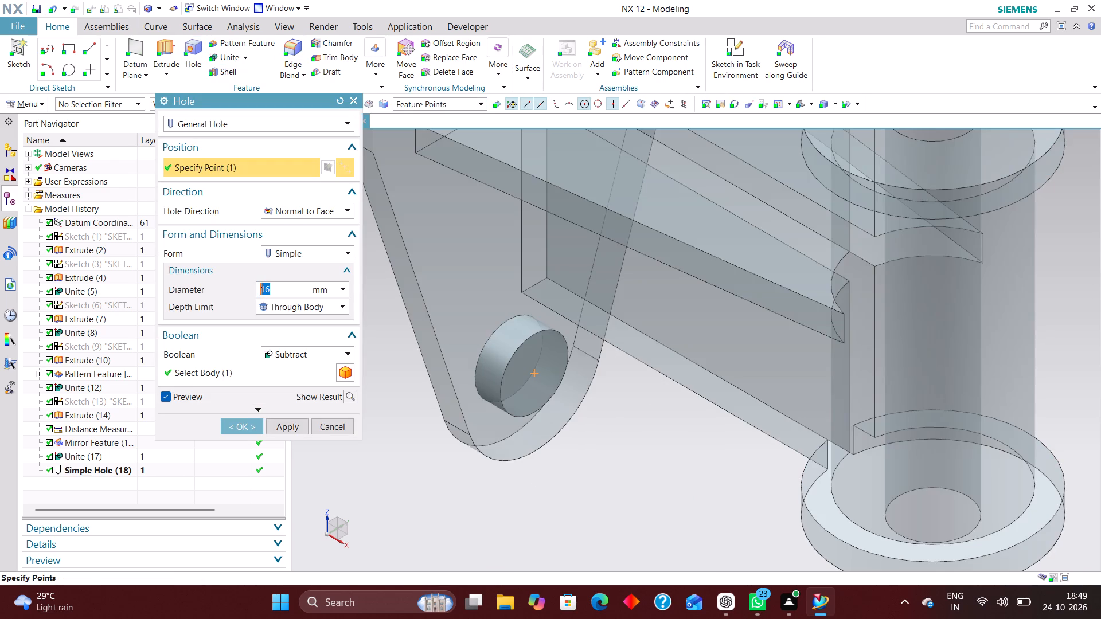
type("12")
key("Return")
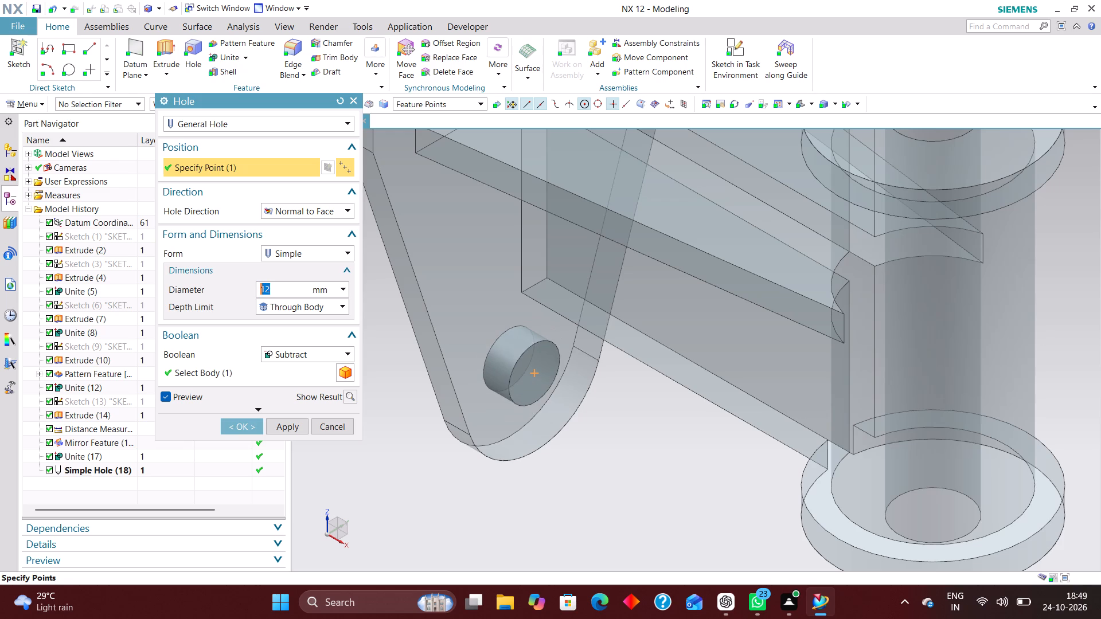
left_click(249, 428)
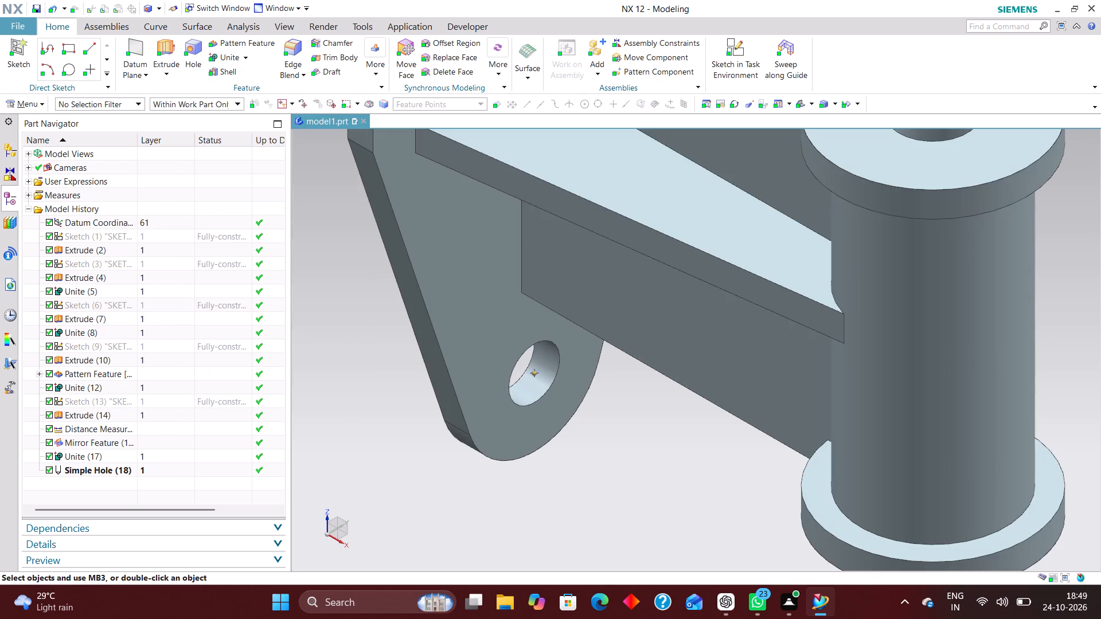
Start a hole on the mounting plate's pillar-side face and place two sketch points, one on each side of the pillar.
scroll(584, 459, "down", 4)
scroll(590, 409, "up", 3)
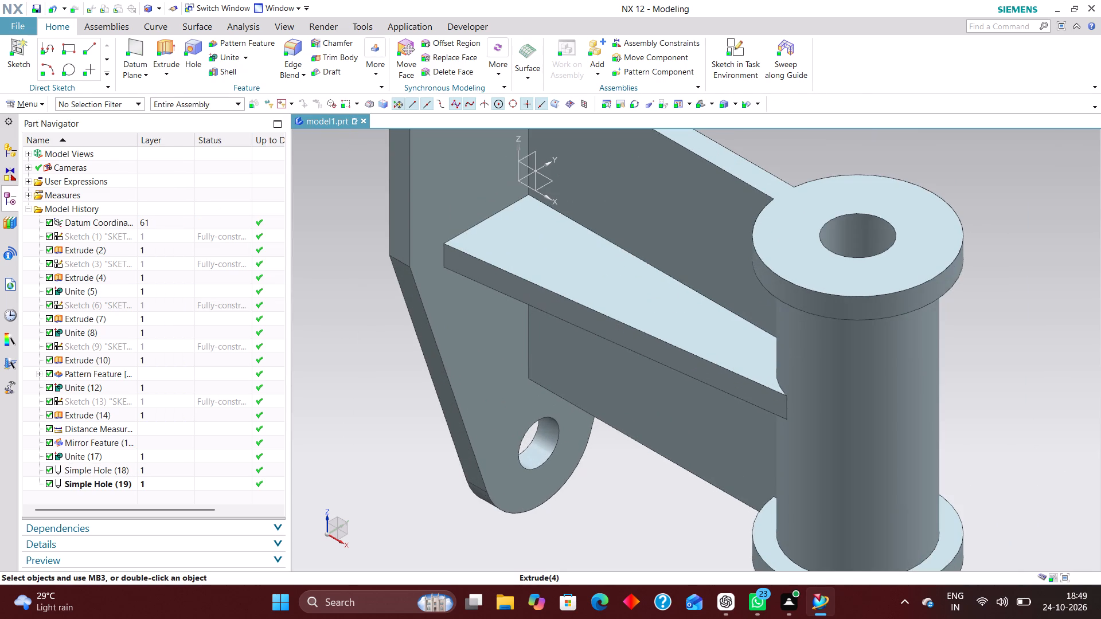
scroll(564, 469, "down", 2)
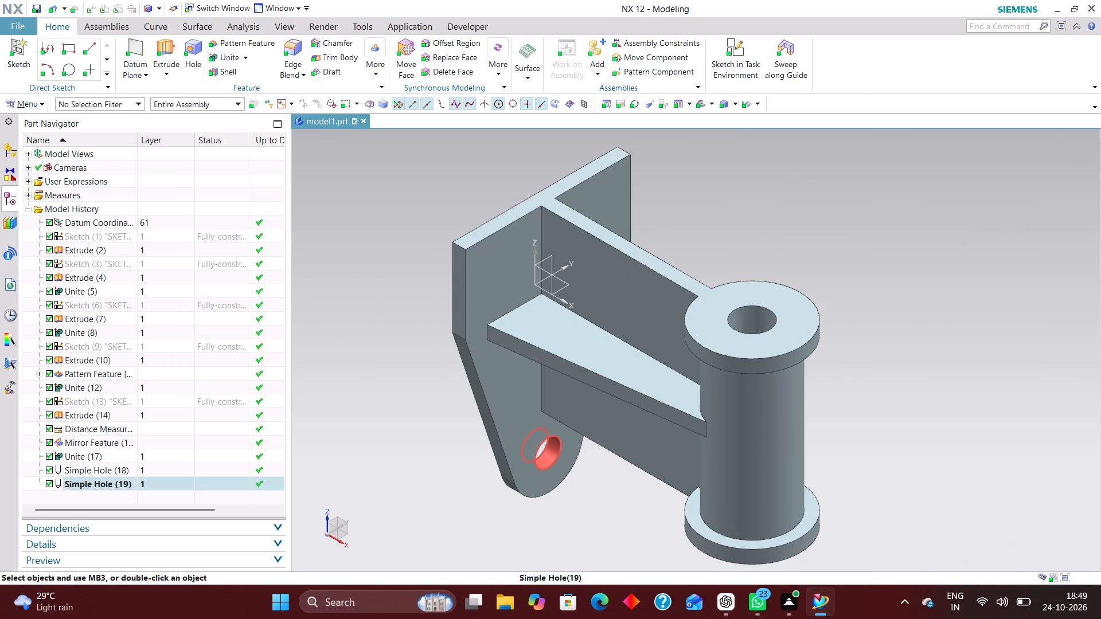
left_click(190, 47)
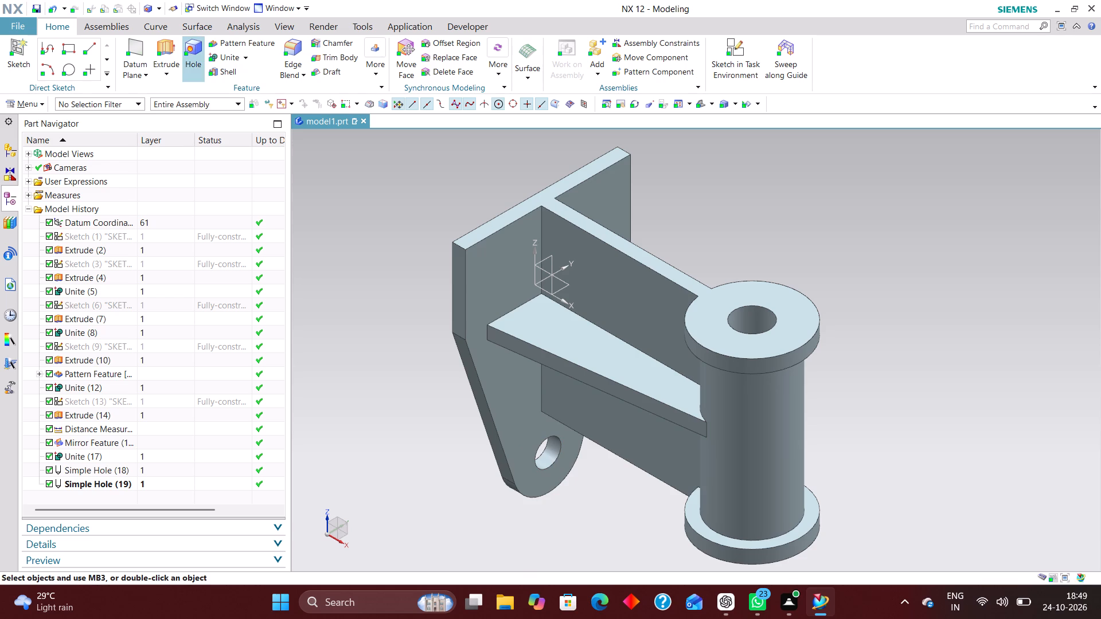
left_click(485, 273)
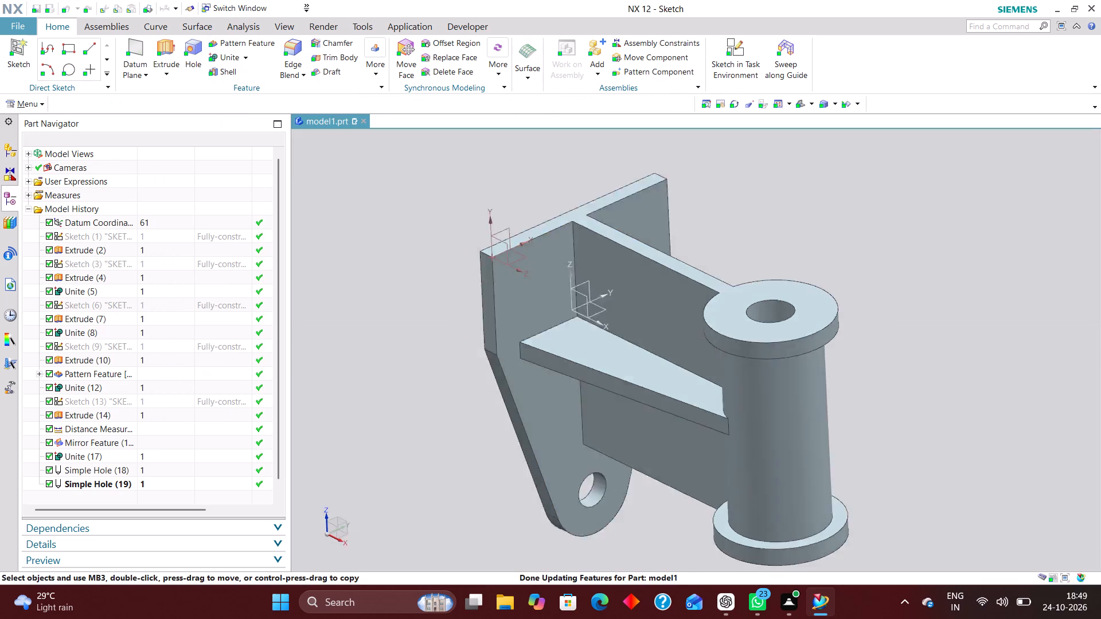
scroll(702, 354, "down", 2)
scroll(811, 397, "up", 3)
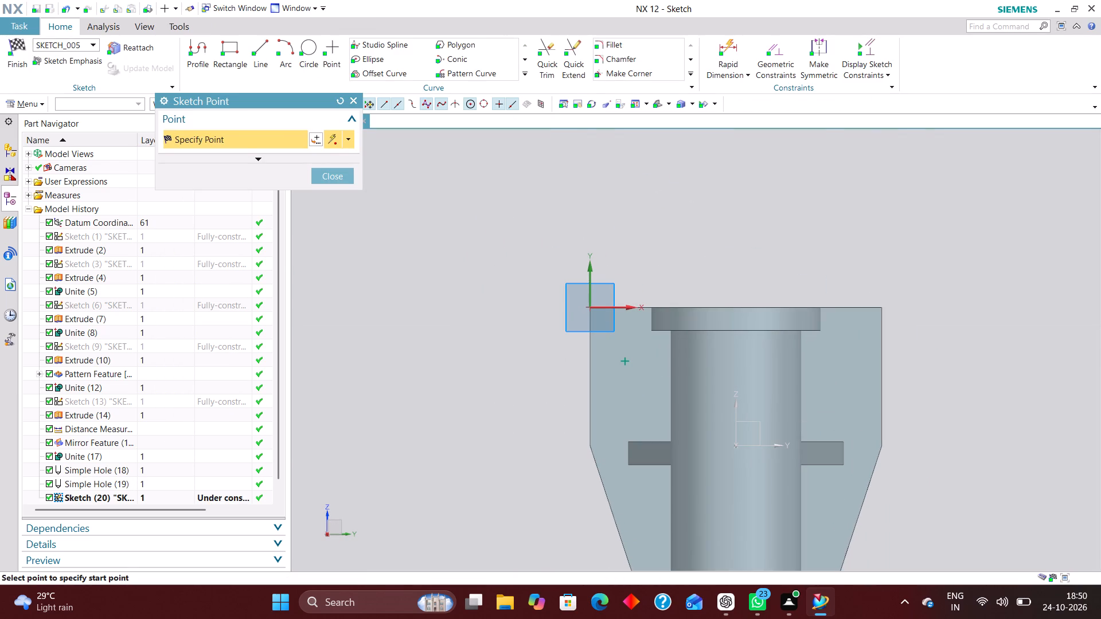
left_click(838, 373)
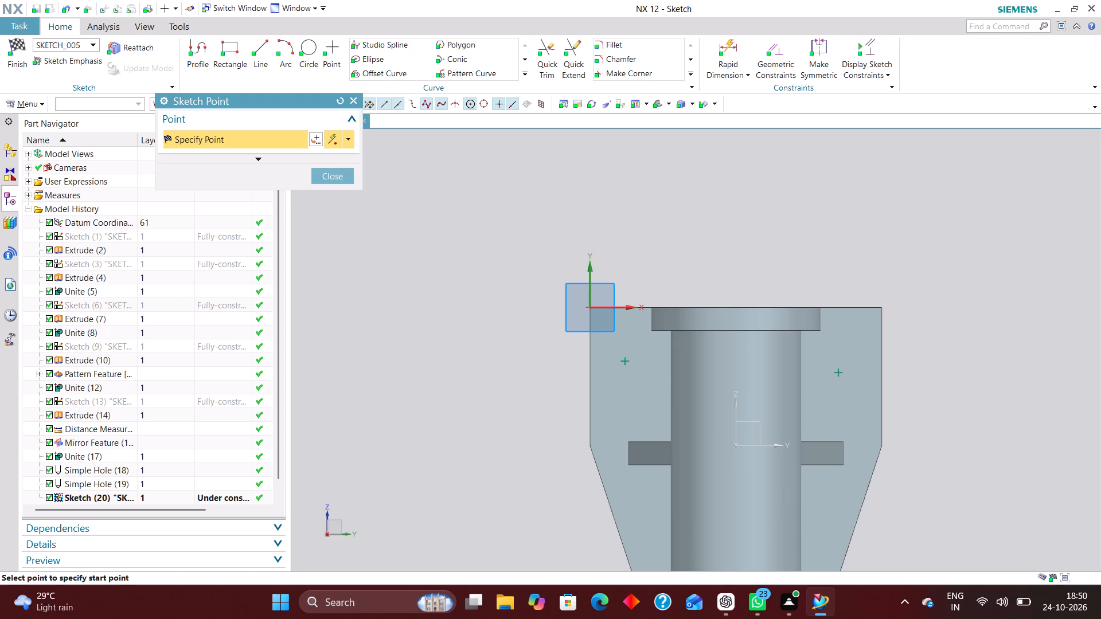
left_click(336, 182)
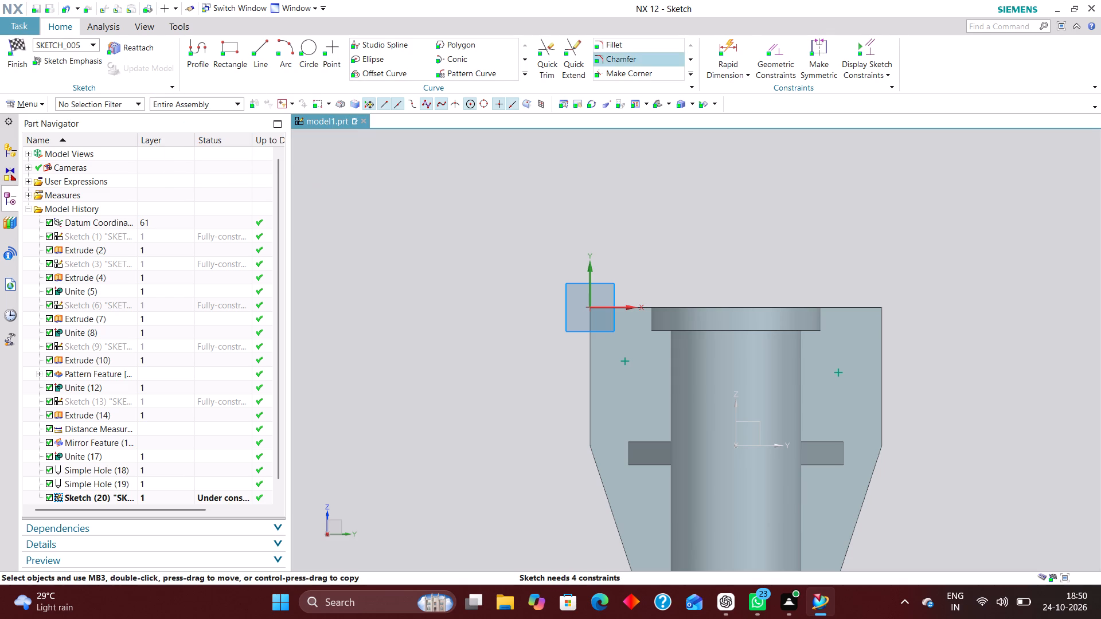
Dimension the first hole point 16 mm from the plate's vertical side edge and 18 mm below its top edge.
left_click(731, 45)
left_click(588, 270)
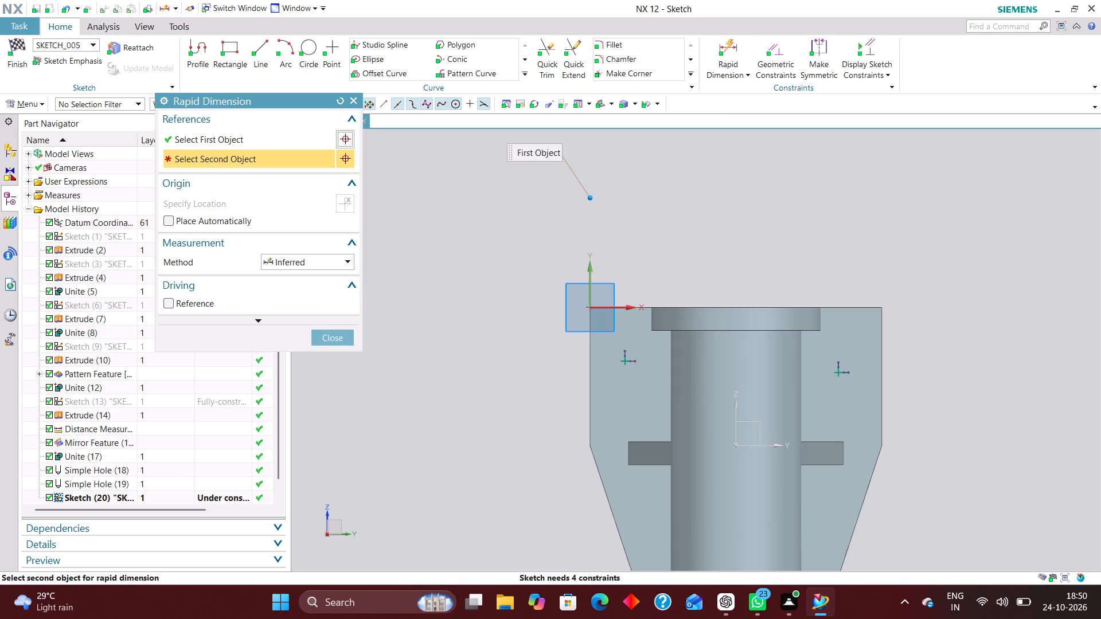
left_click(624, 361)
left_click(603, 396)
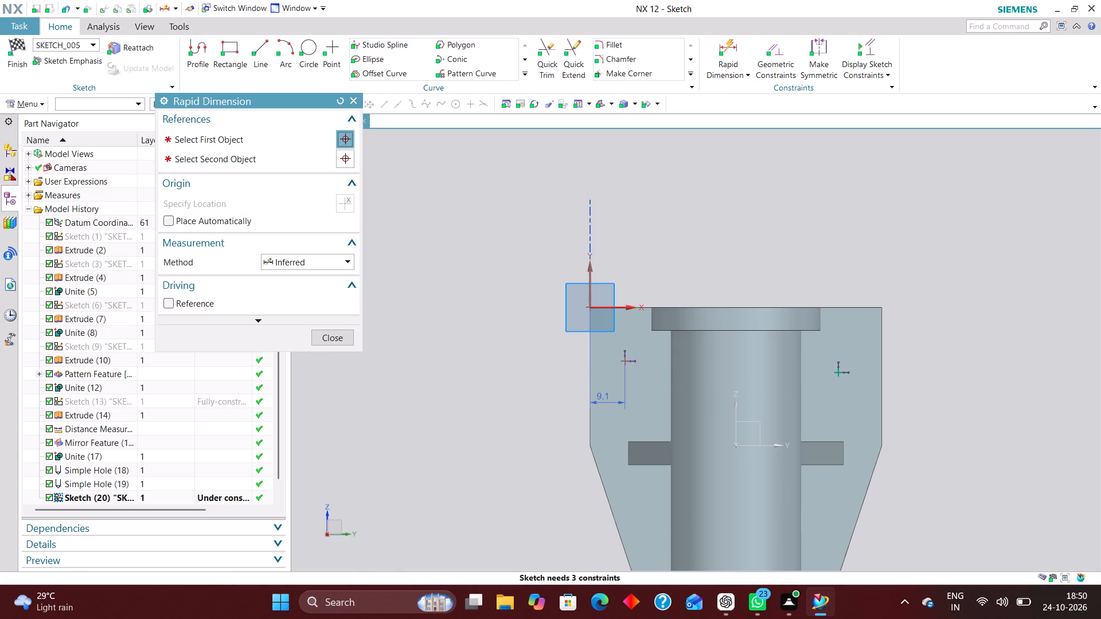
type("16")
key("Return")
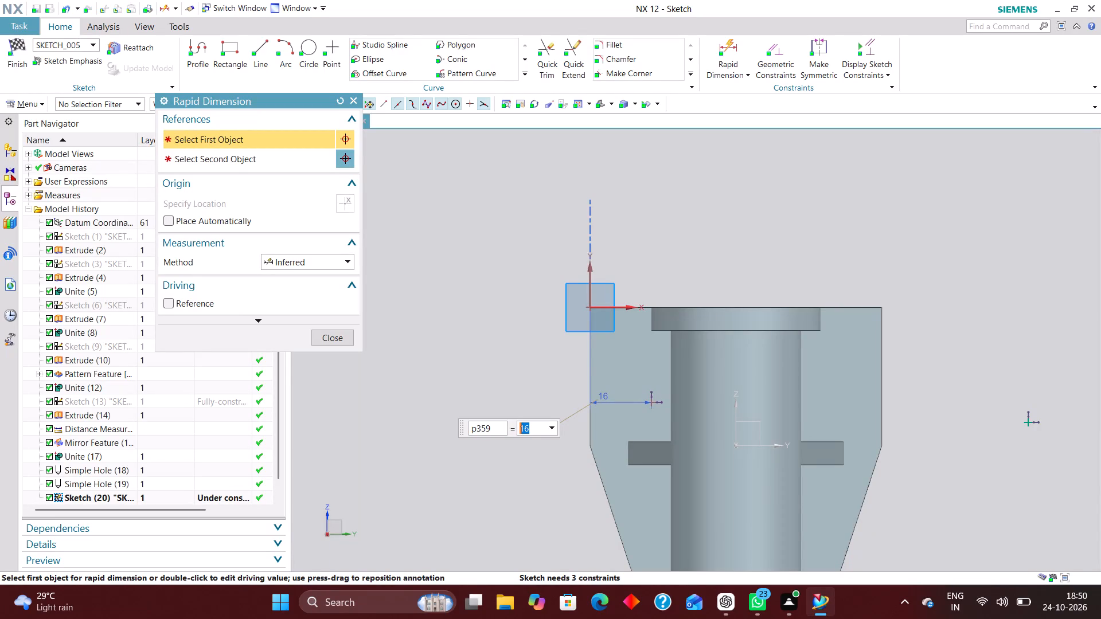
left_click(622, 305)
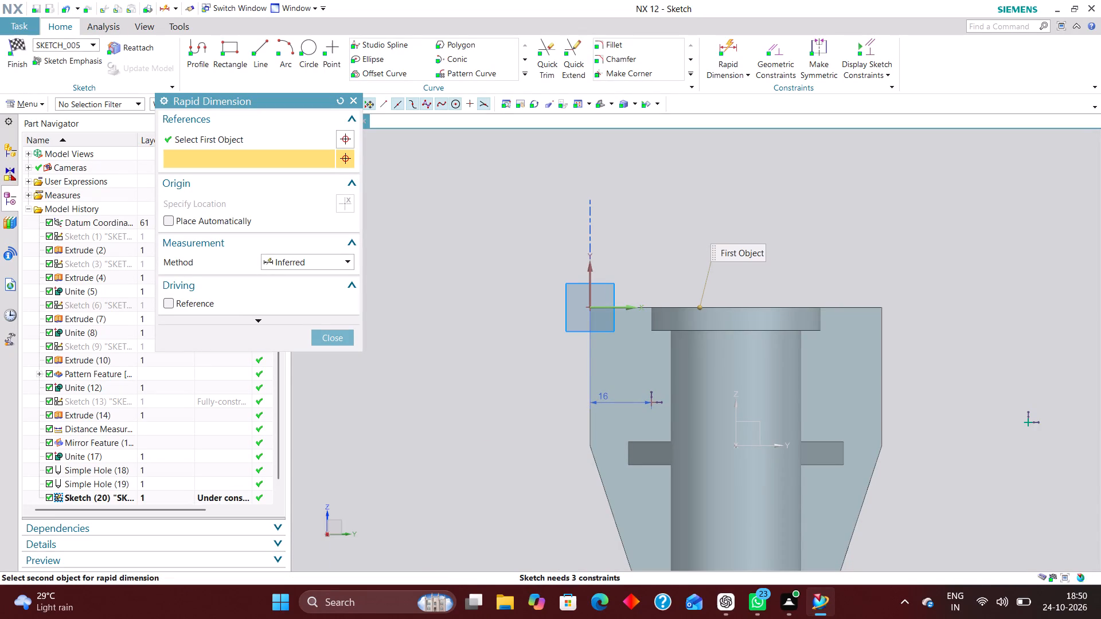
left_click(651, 402)
left_click(627, 365)
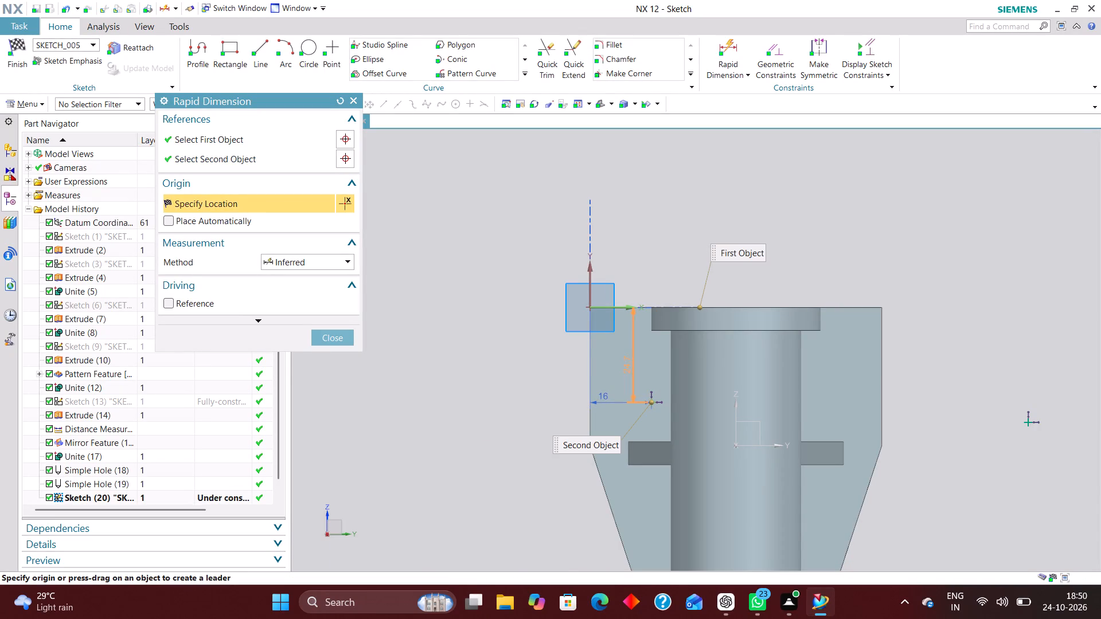
type("18")
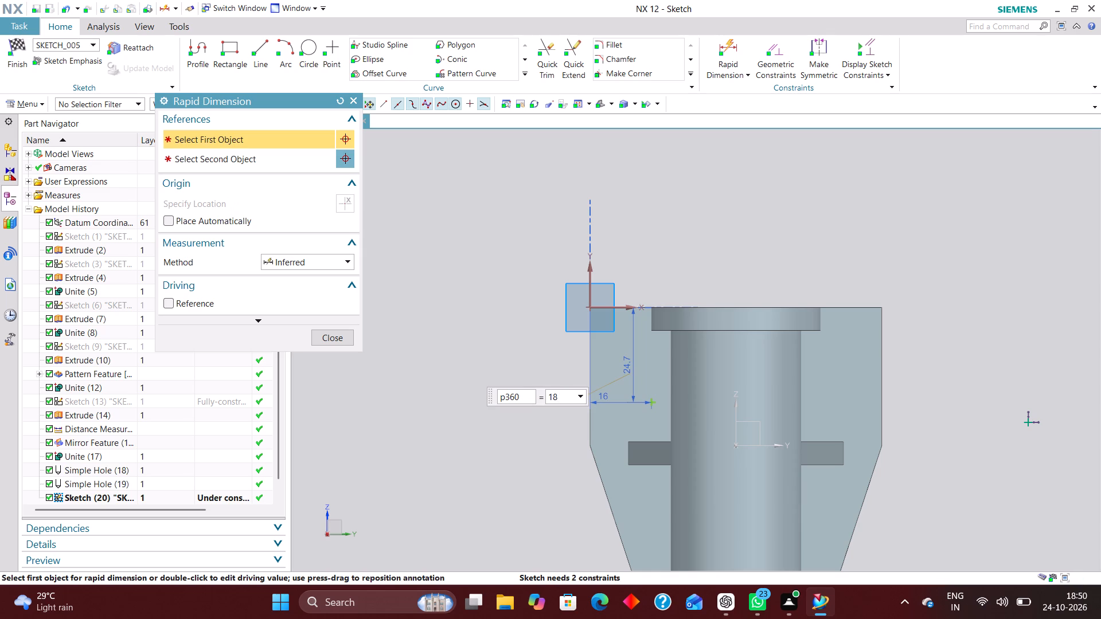
key("Return")
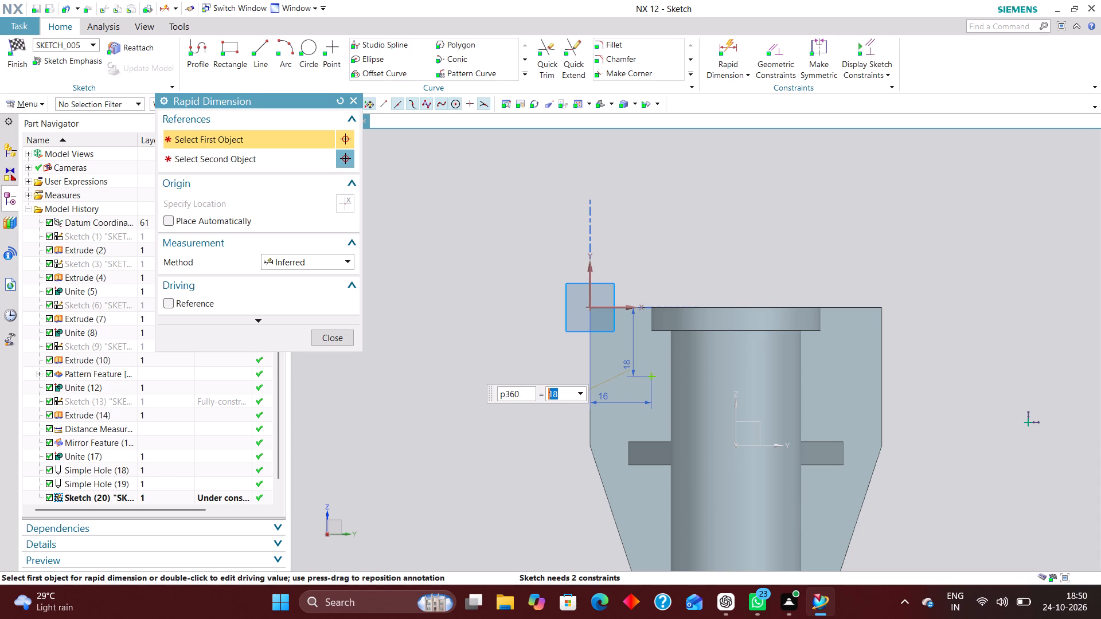
left_click(333, 335)
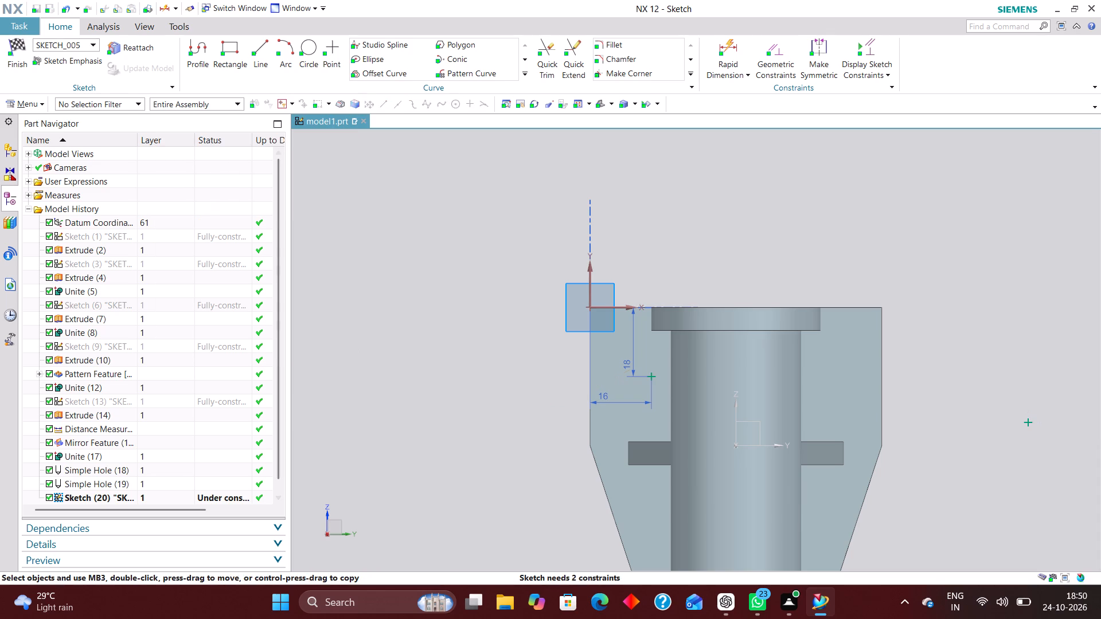
Make the second hole point symmetric to the first about the datum Z axis.
left_click(815, 41)
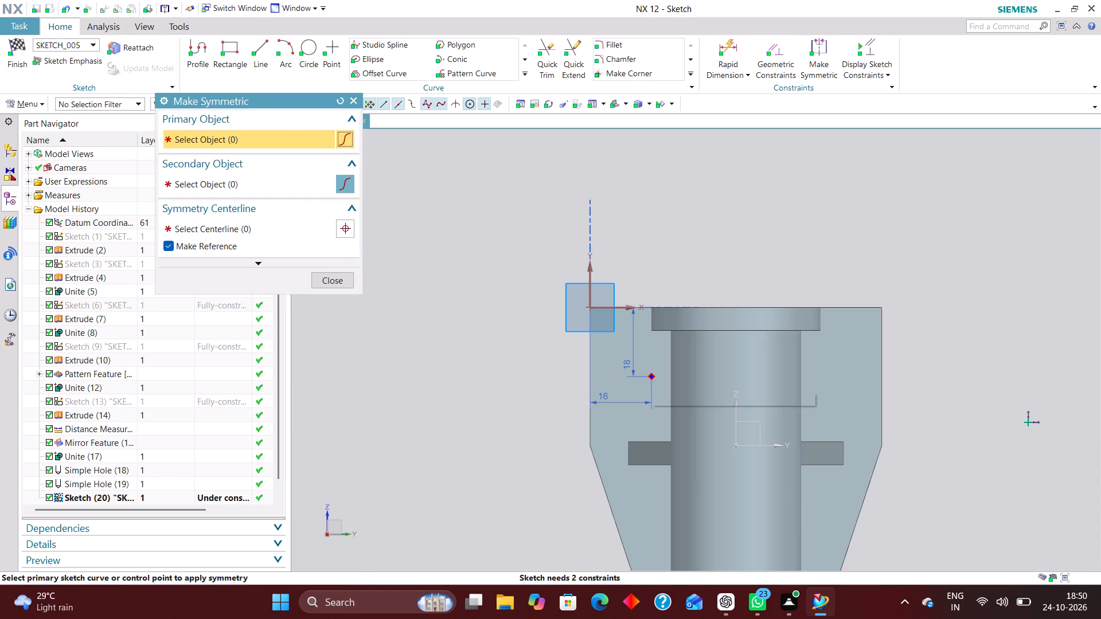
left_click(651, 376)
left_click(1029, 421)
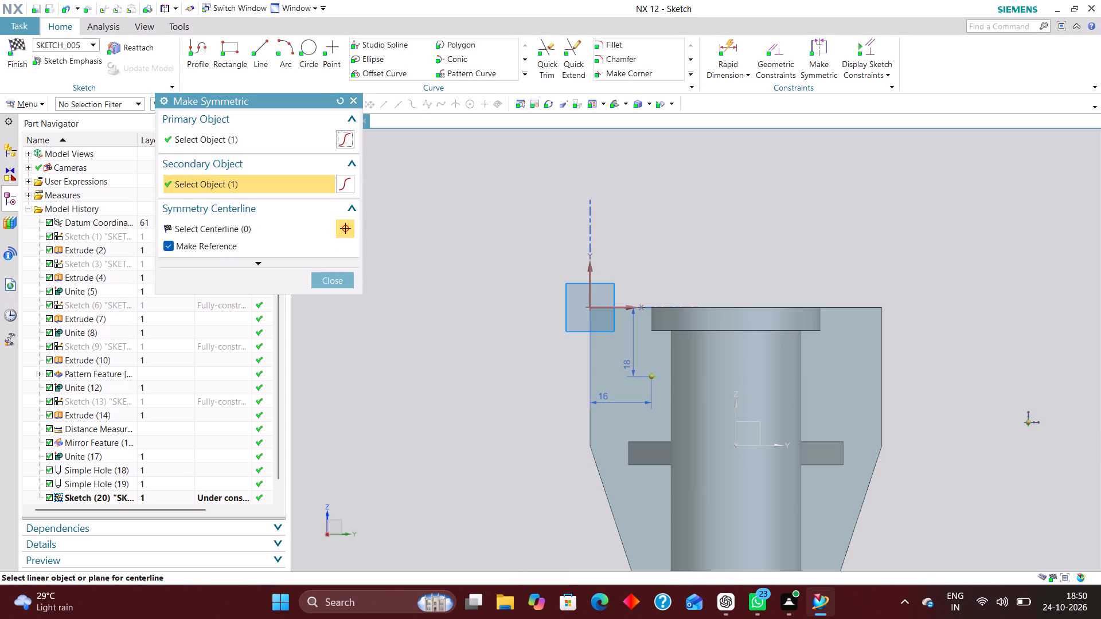
left_click(737, 416)
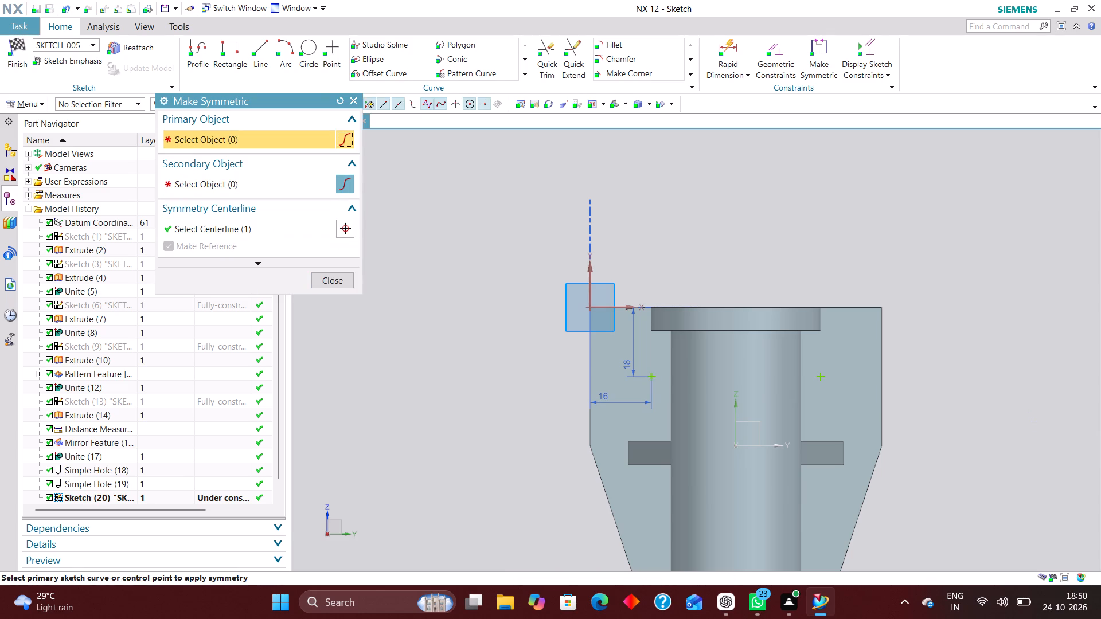
left_click(329, 276)
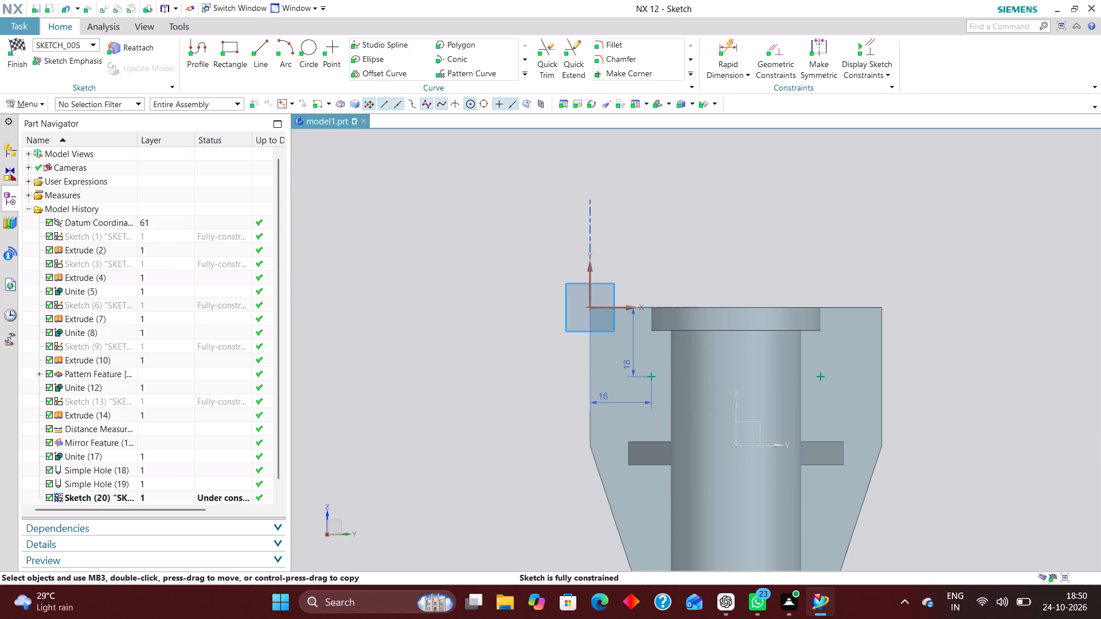
Finish the point sketch and cut two simple 12 mm diameter through-body holes in the upper mounting plate, normal to its face.
left_click(10, 49)
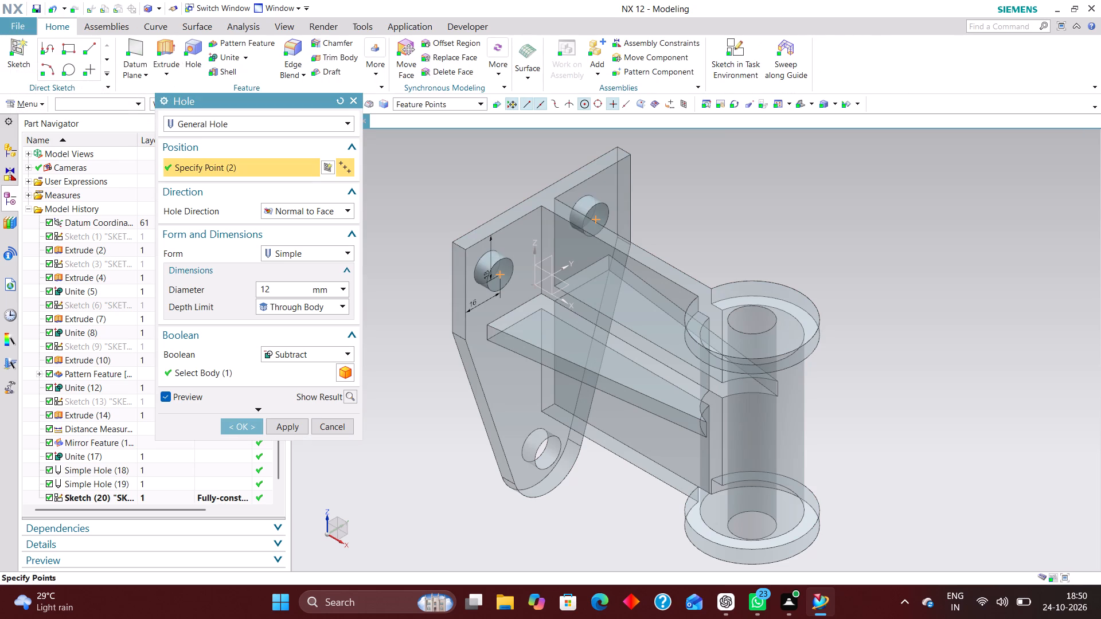
left_click(241, 421)
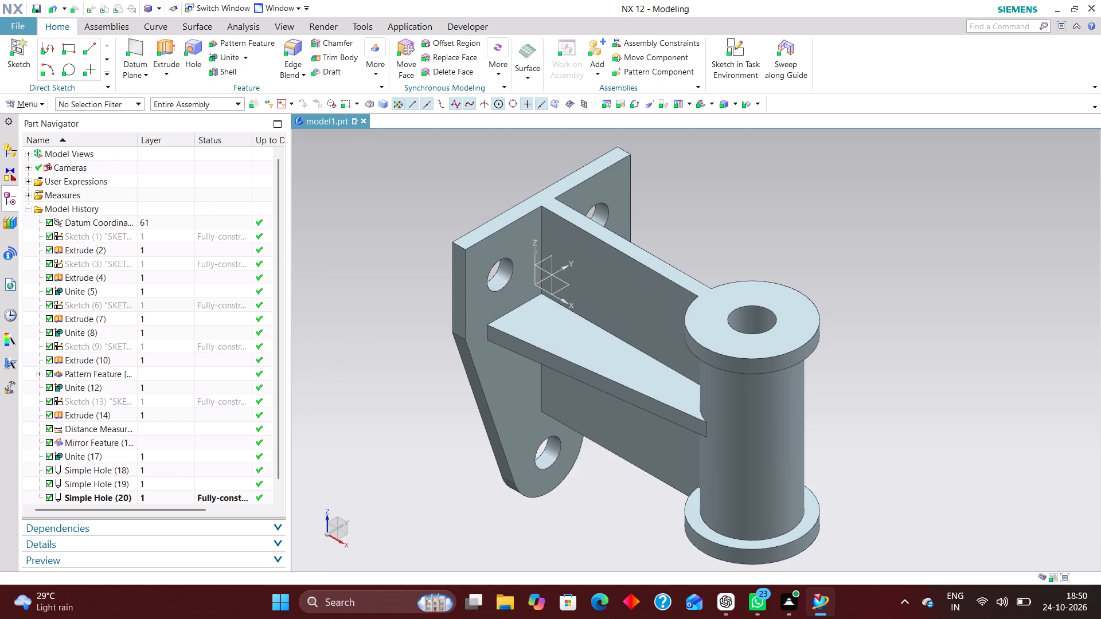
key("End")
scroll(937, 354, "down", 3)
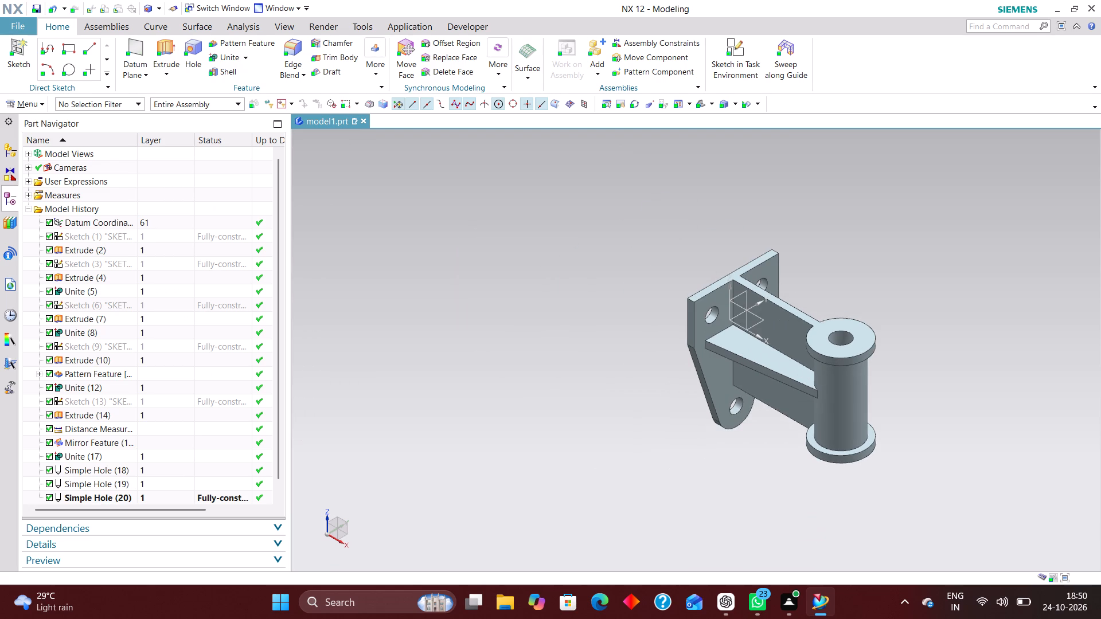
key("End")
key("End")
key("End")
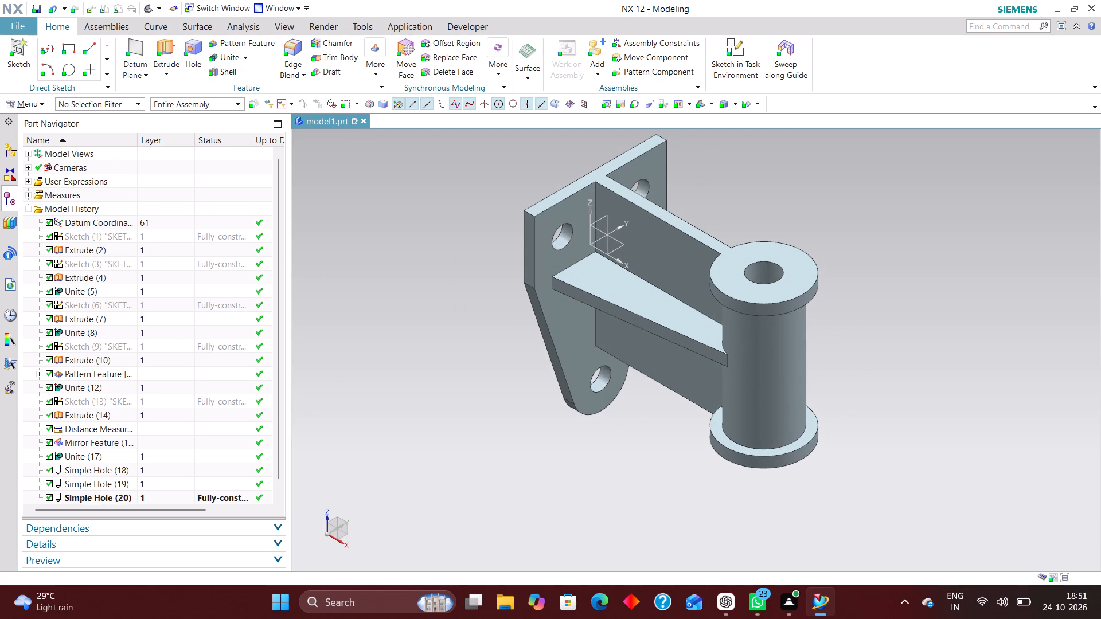
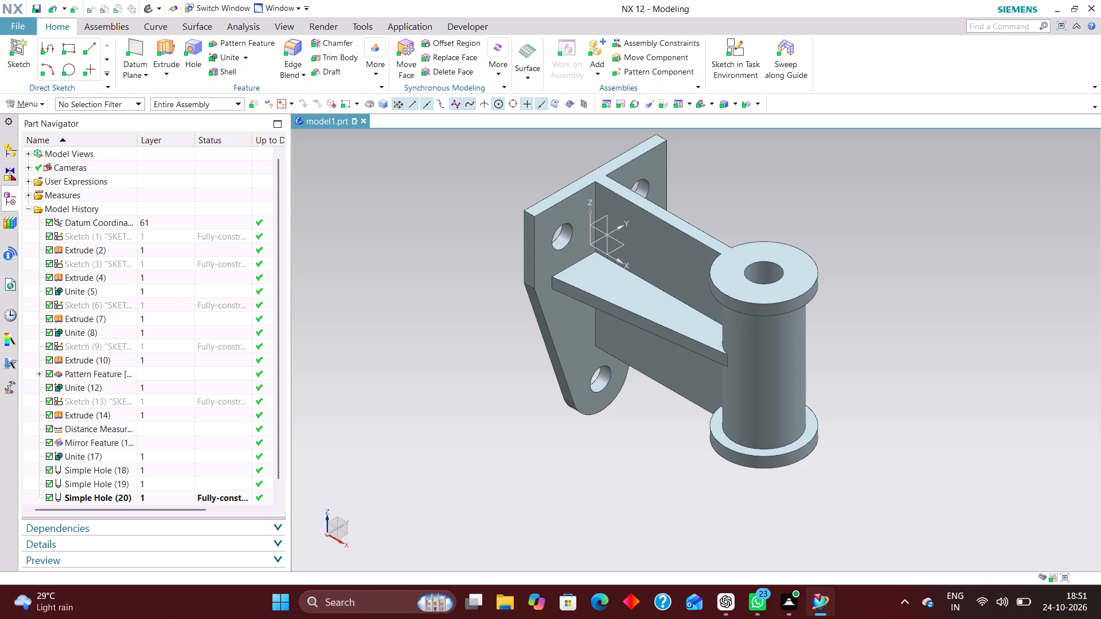
Move the datum coordinate system to layer 220.
left_click(163, 225)
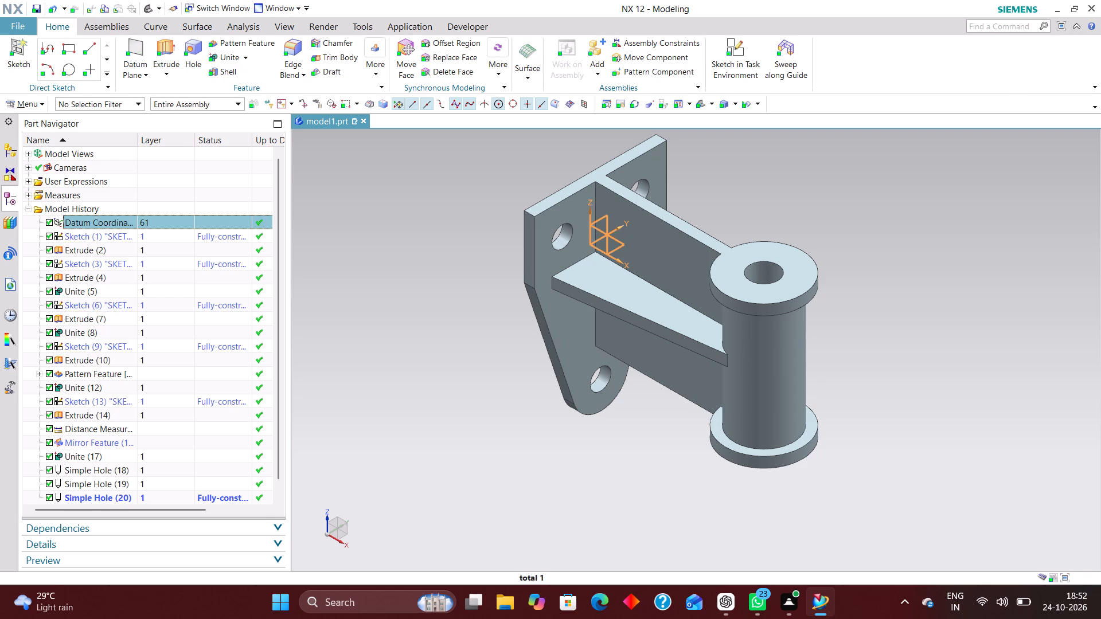
key("ctrl+j")
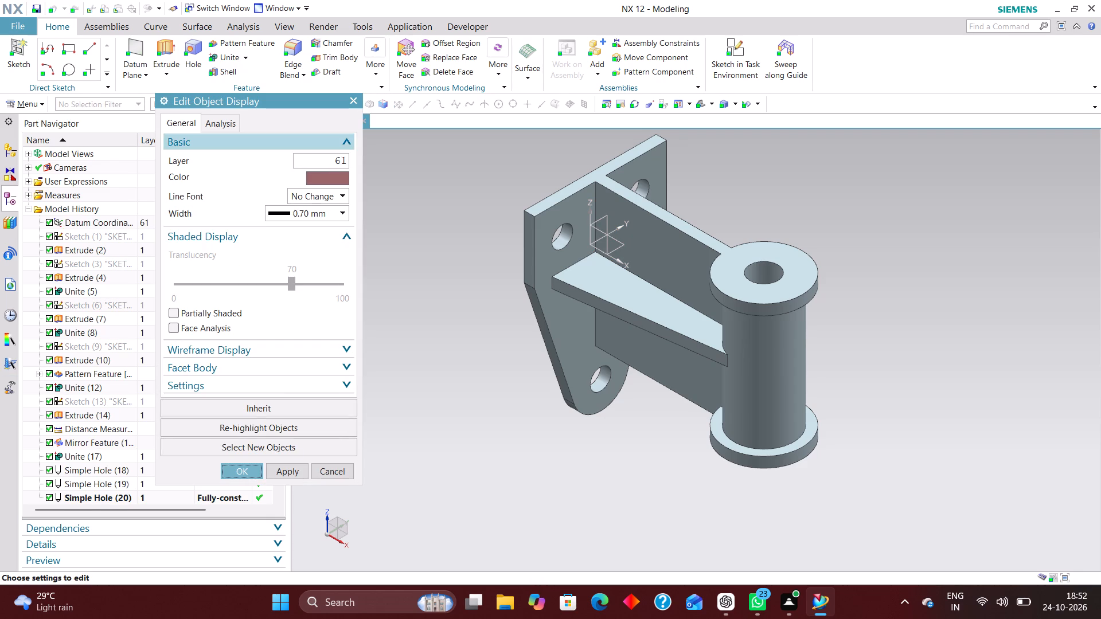
left_click_drag(321, 159, 445, 173)
type("22")
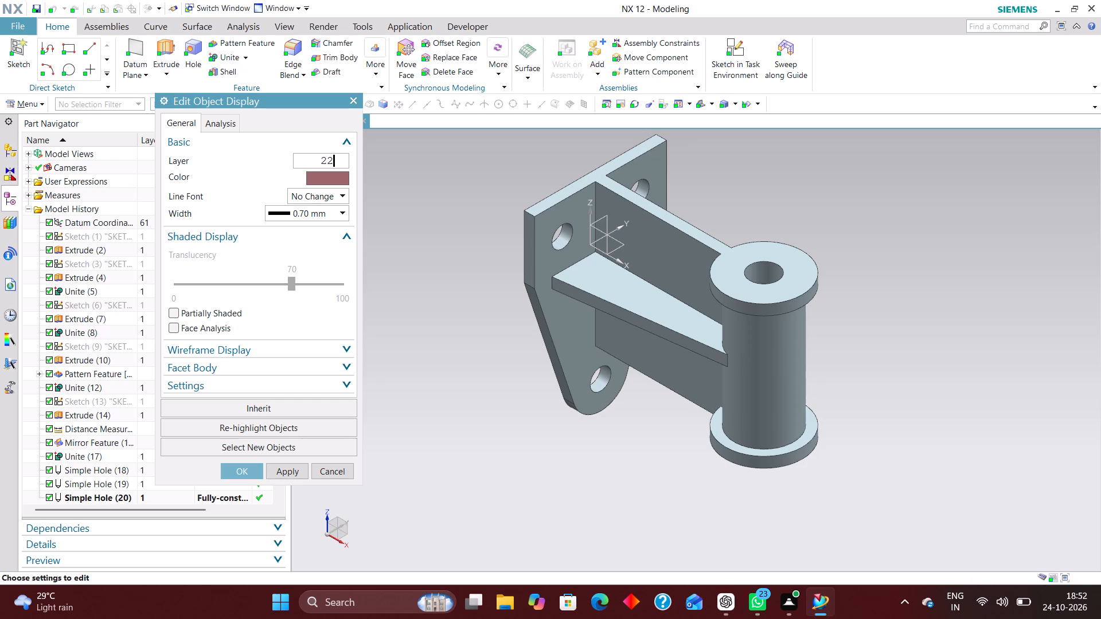
key("0")
key("Return")
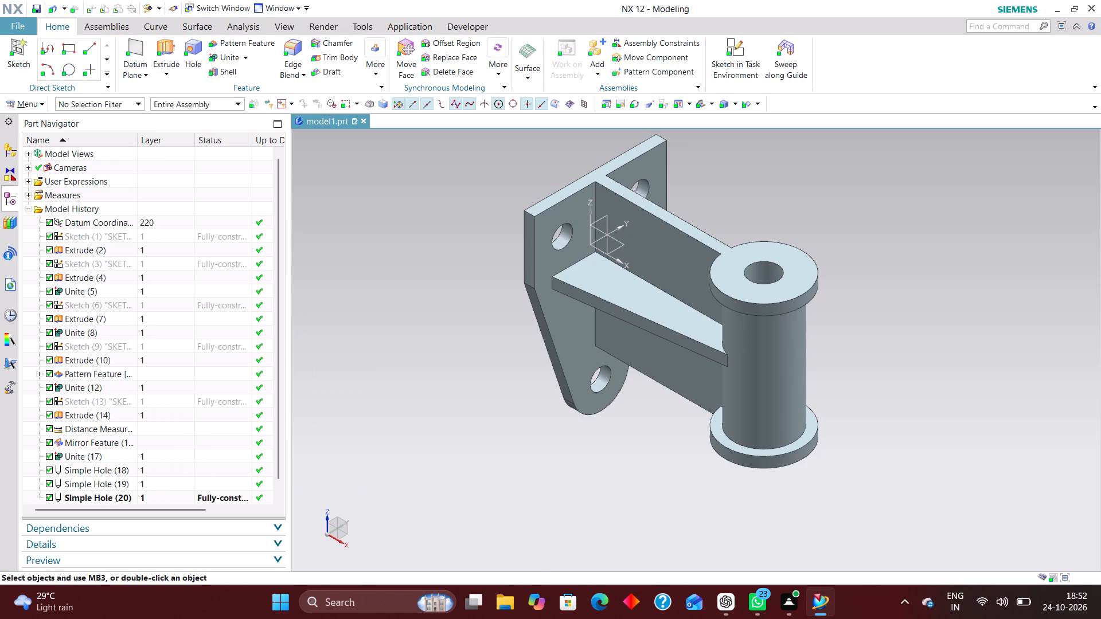
Move the mounting-plate profile sketch, Sketch (1), to layer 11.
left_click(169, 235)
key("ctrl+j")
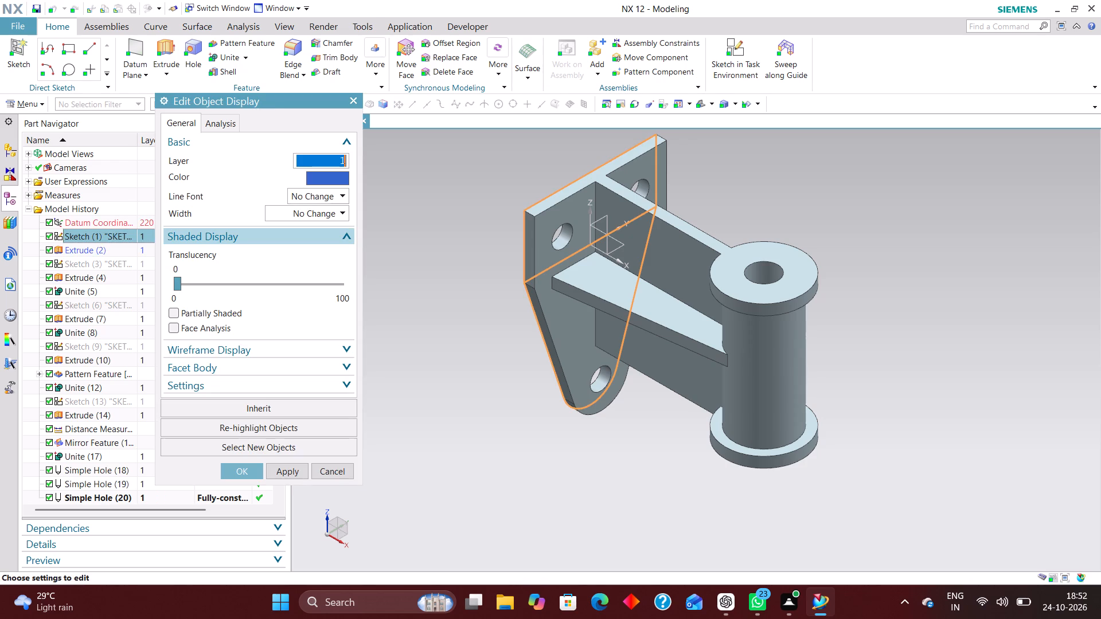
type("11")
key("Return")
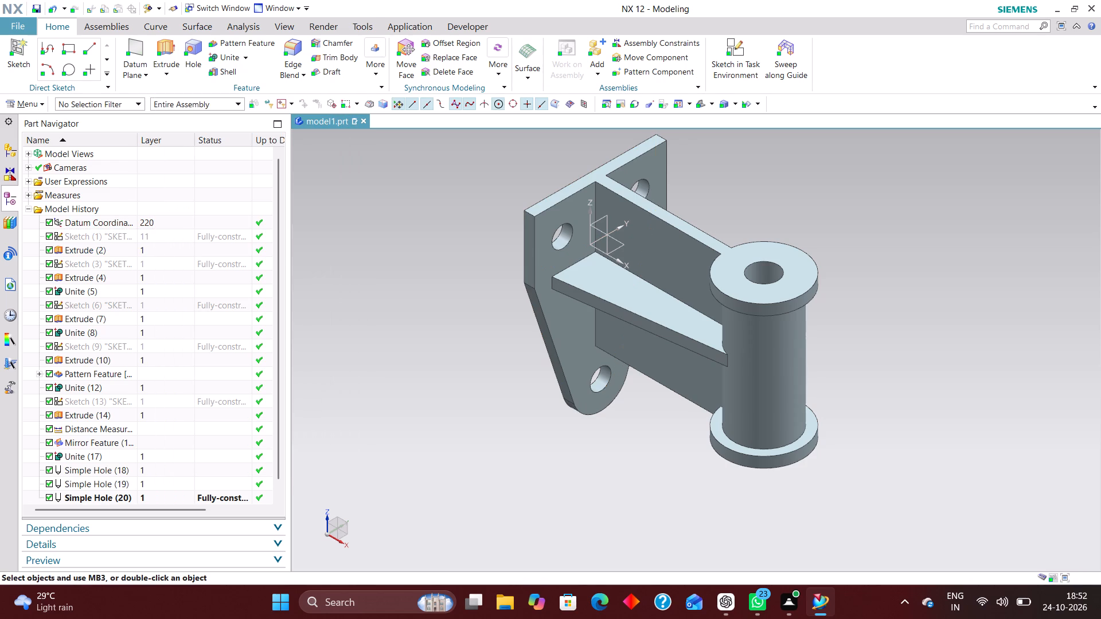
Move the bracket's solid body to layer 2 by way of Extrude (2).
left_click(169, 248)
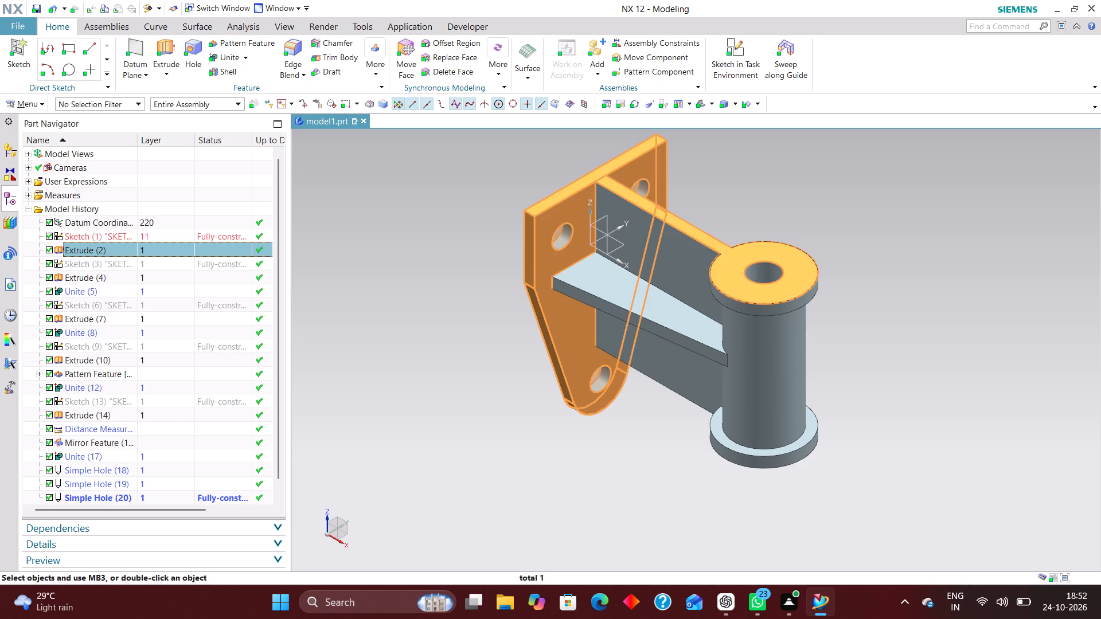
key("ctrl+j")
key("2")
key("Return")
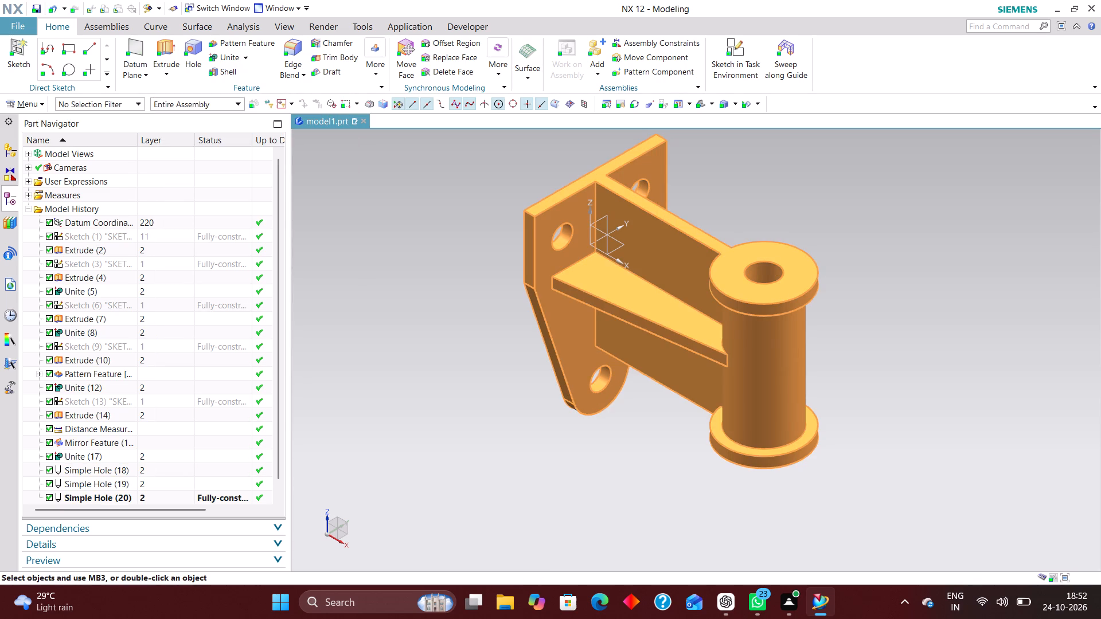
Move the vertical web's sketch, Sketch (3), to layer 12.
left_click(159, 274)
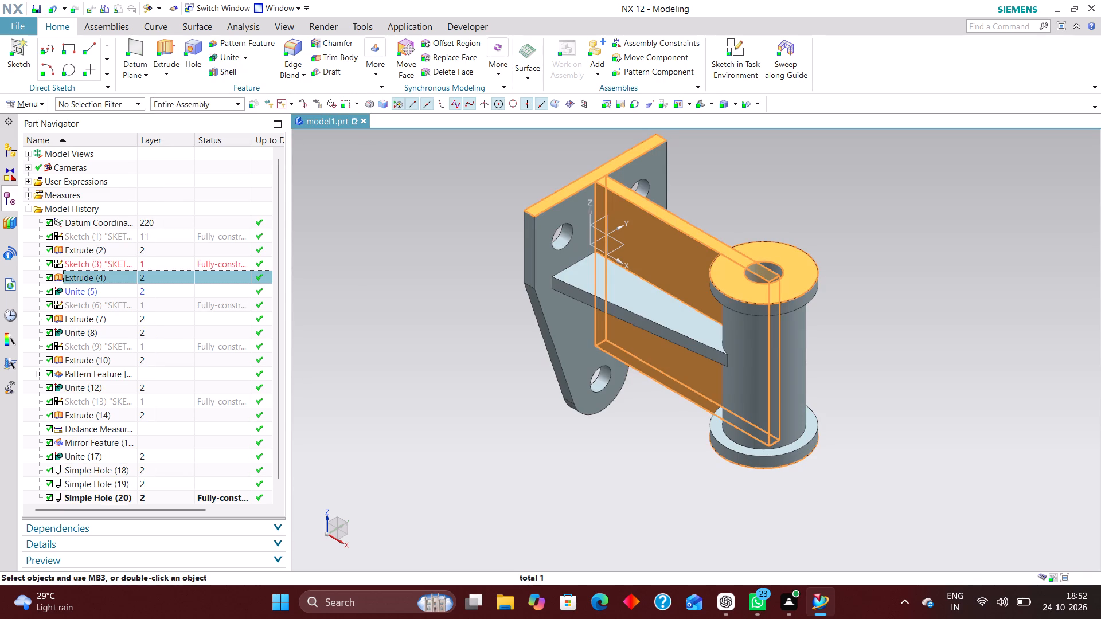
left_click(167, 259)
key("ctrl+j")
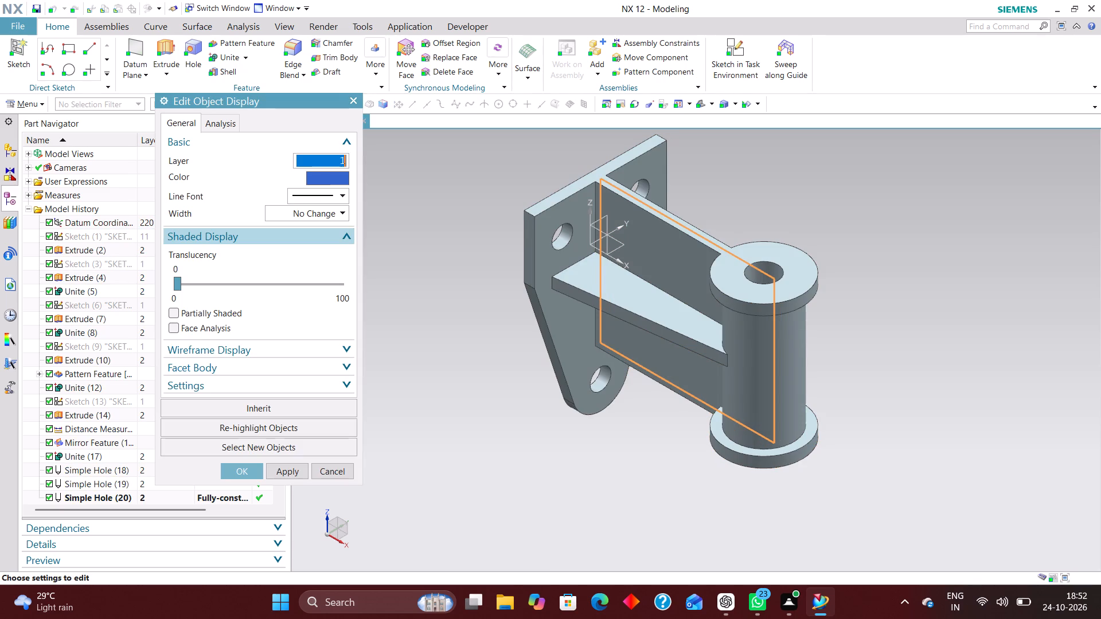
type("12")
key("Return")
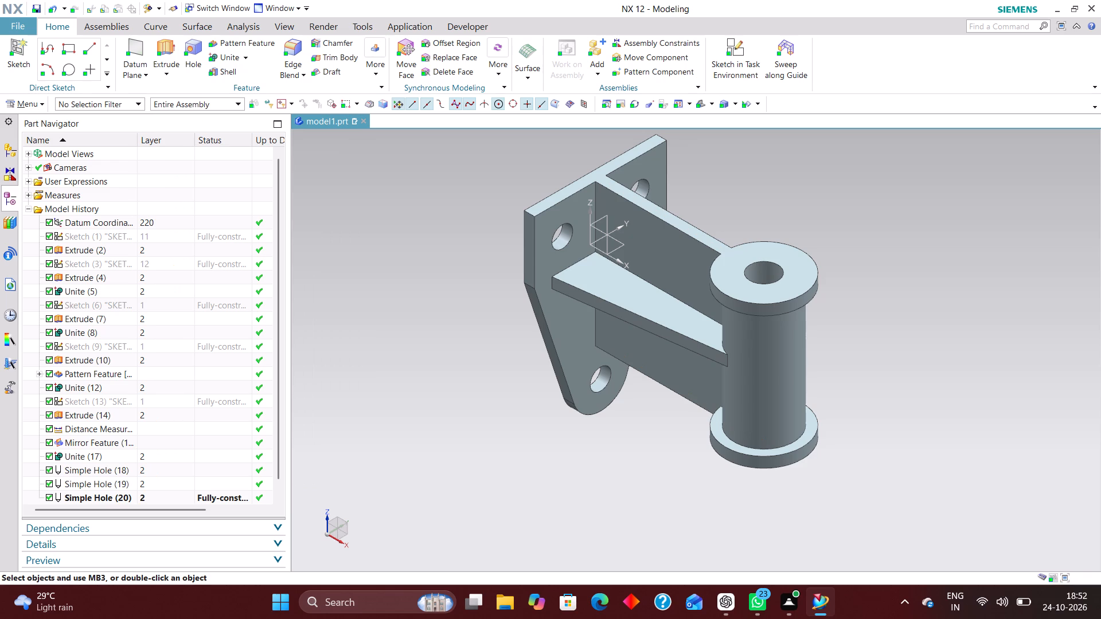
Move the pillar's circle sketch, Sketch (6), to layer 13.
left_click(161, 303)
key("ctrl+j")
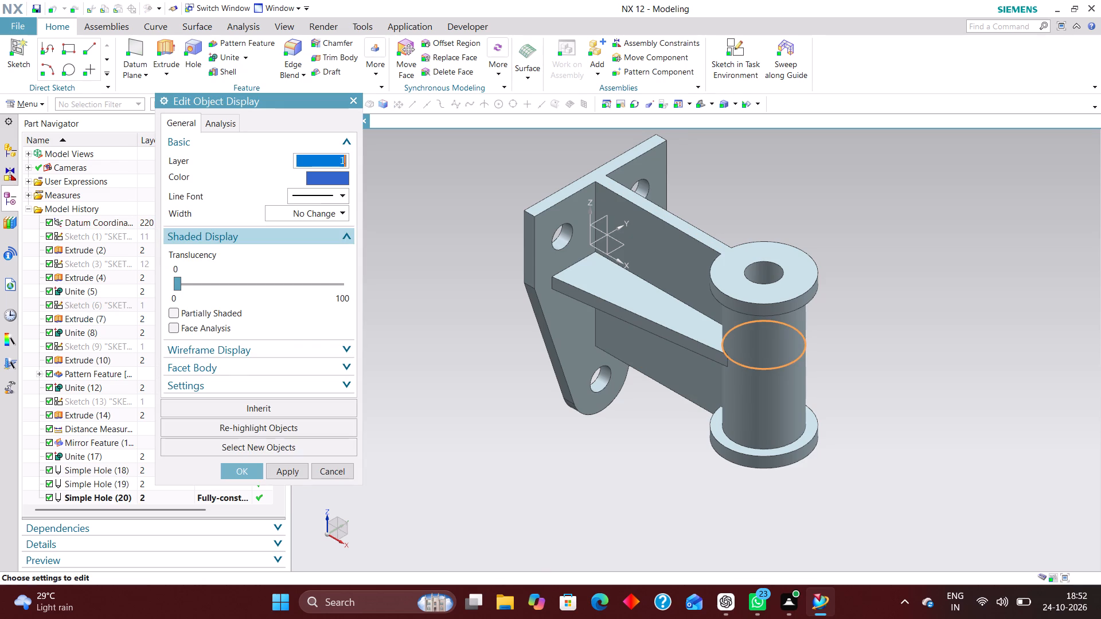
type("13")
key("Return")
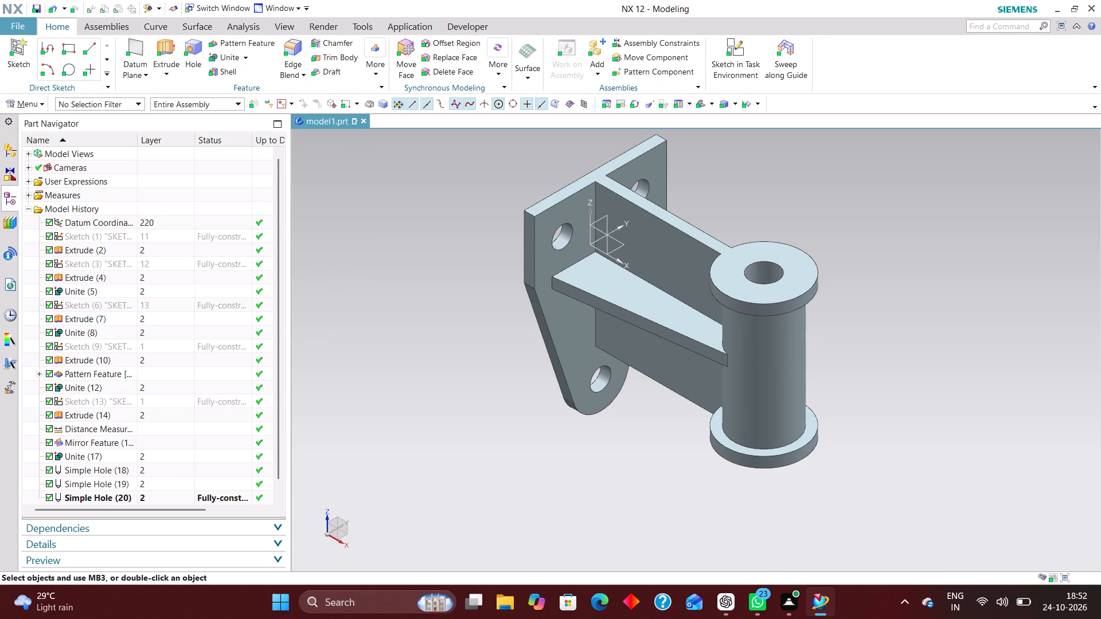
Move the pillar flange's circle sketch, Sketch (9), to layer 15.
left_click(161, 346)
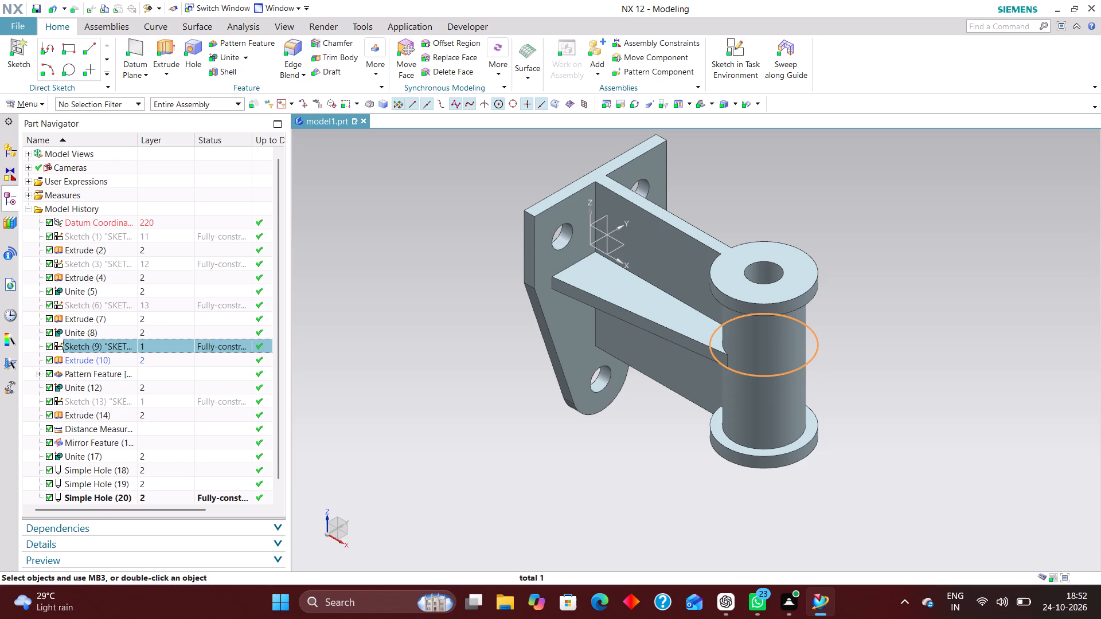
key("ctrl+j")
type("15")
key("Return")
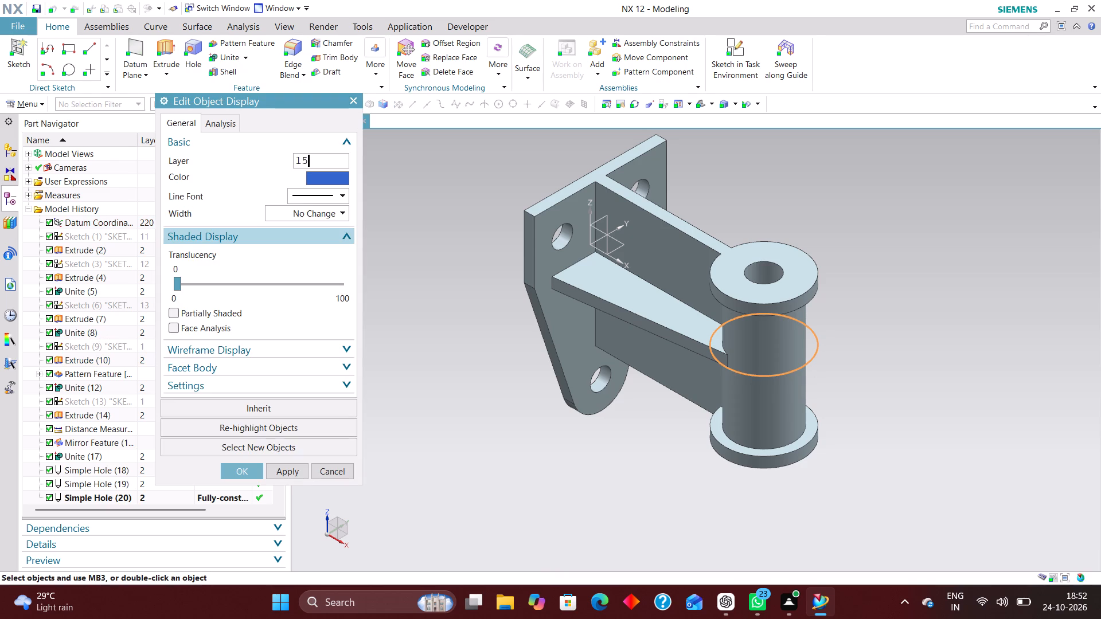
Change the layer of the pillar flange's circle sketch, Sketch (9), to 14.
left_click(161, 345)
right_click(161, 345)
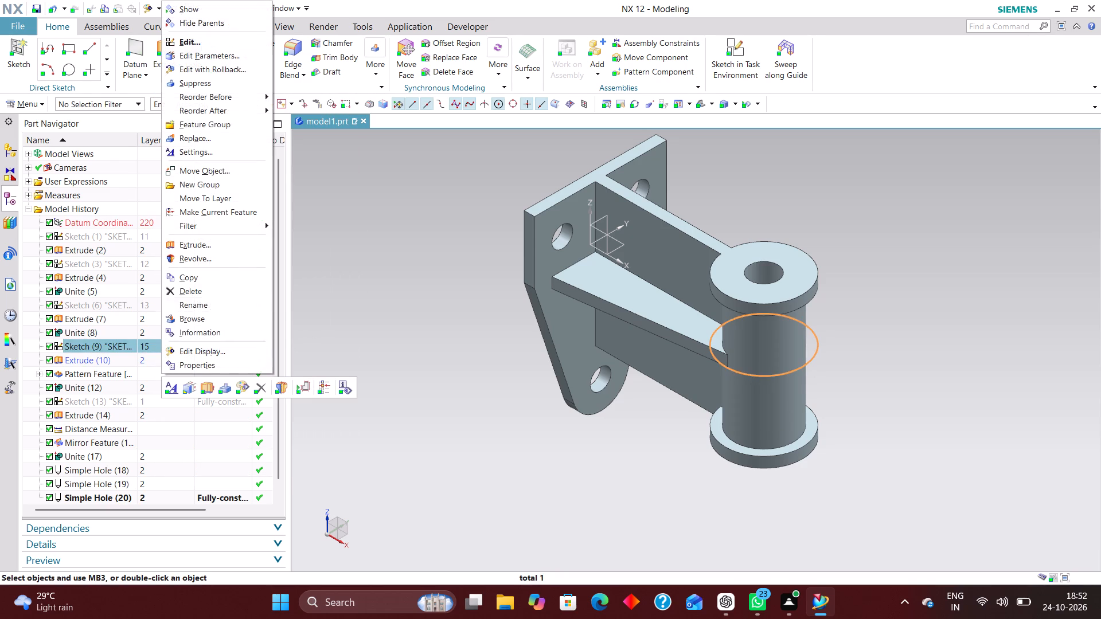
left_click(146, 343)
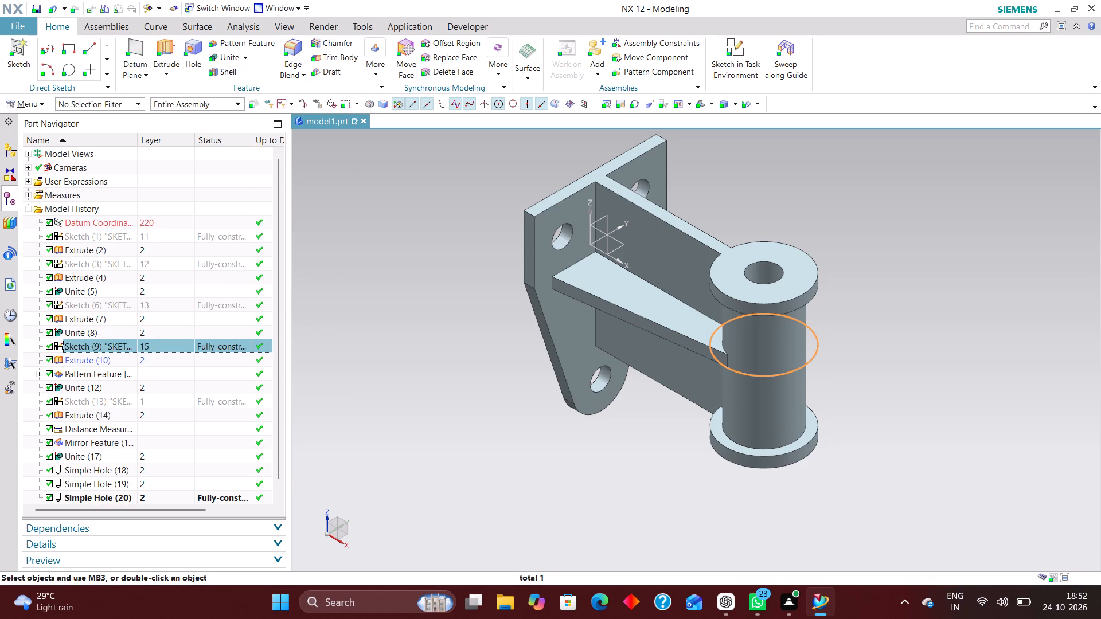
key("ctrl+j")
type("14")
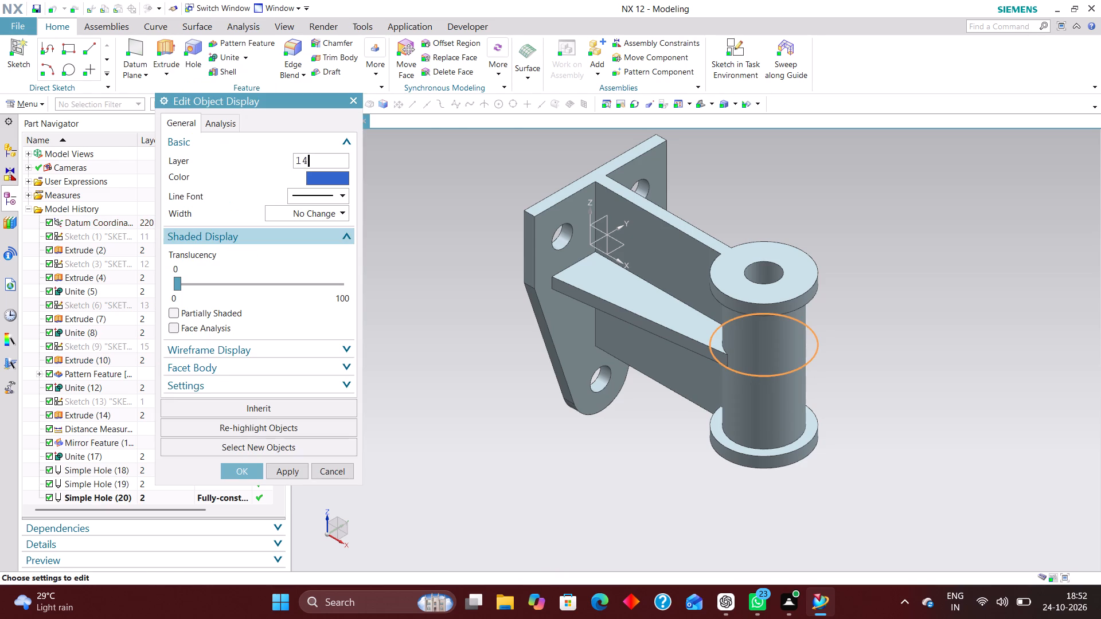
key("Return")
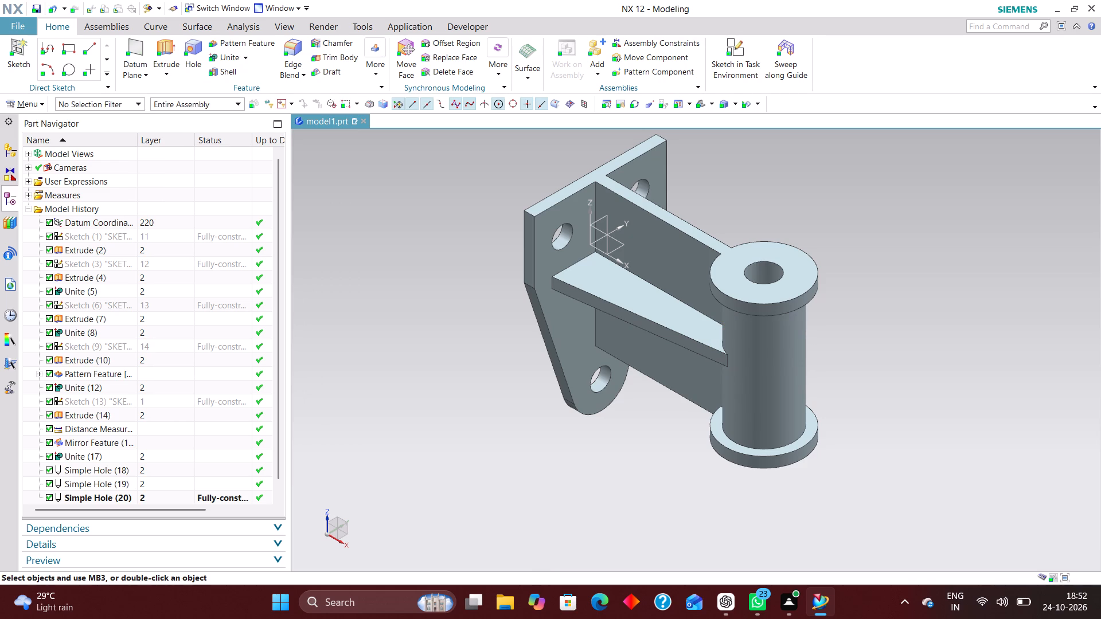
Move Sketch (13) to layer 15.
left_click(156, 398)
key("ctrl+j")
type("15")
key("Return")
Collect the three Simple Hole features into a top-level feature group named HOLES, with its members embedded.
scroll(163, 427, "down", 4)
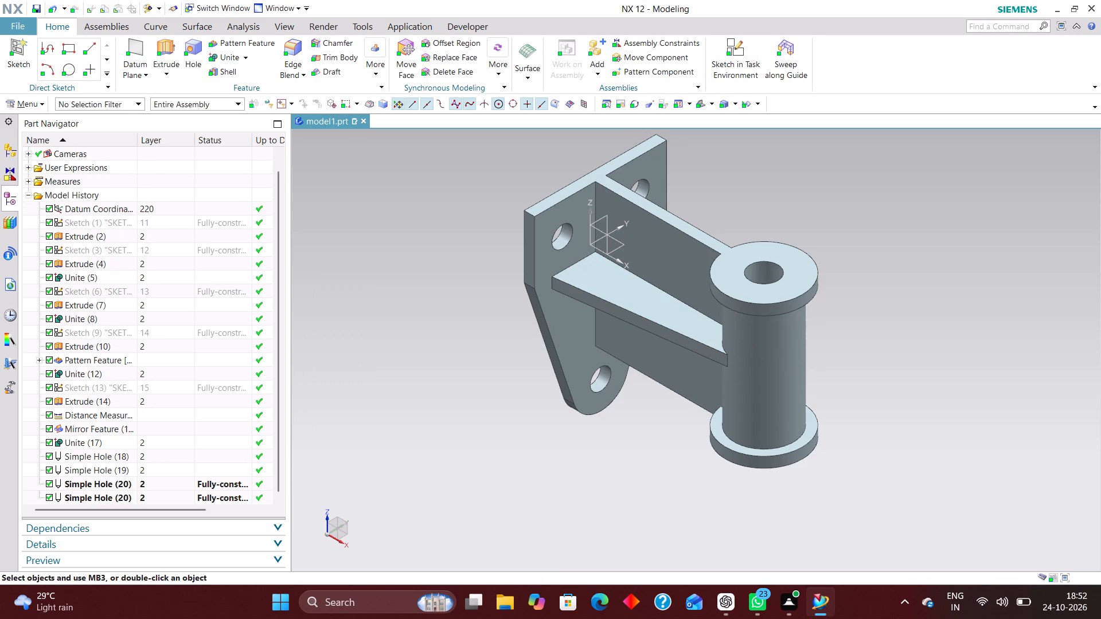
left_click(112, 480, "ctrl")
left_click(111, 470, "ctrl")
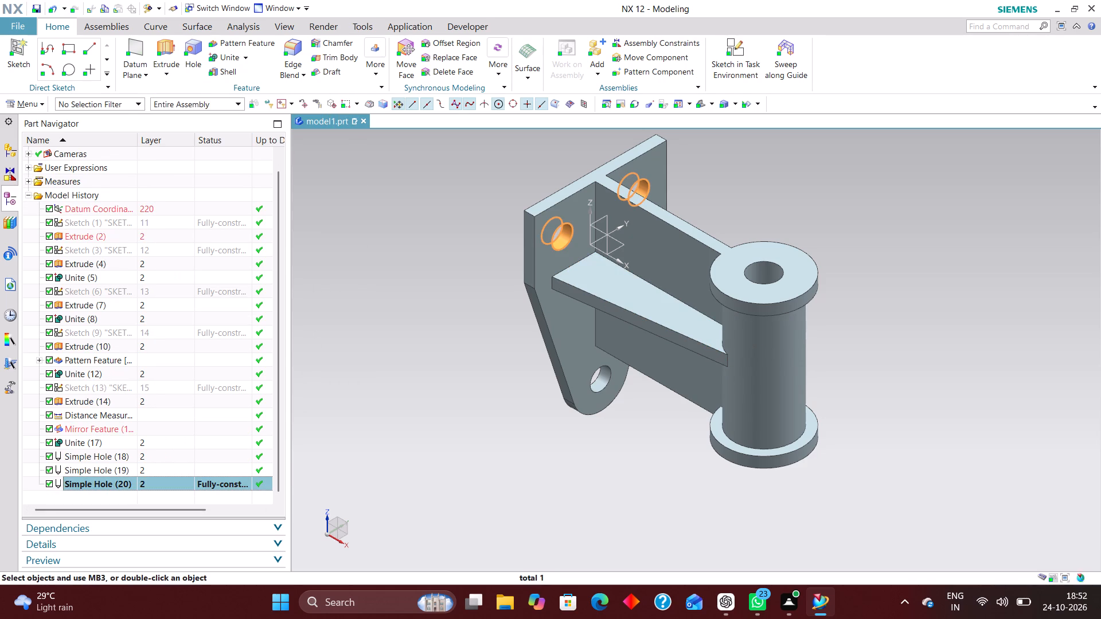
left_click(114, 454, "ctrl")
right_click(114, 453)
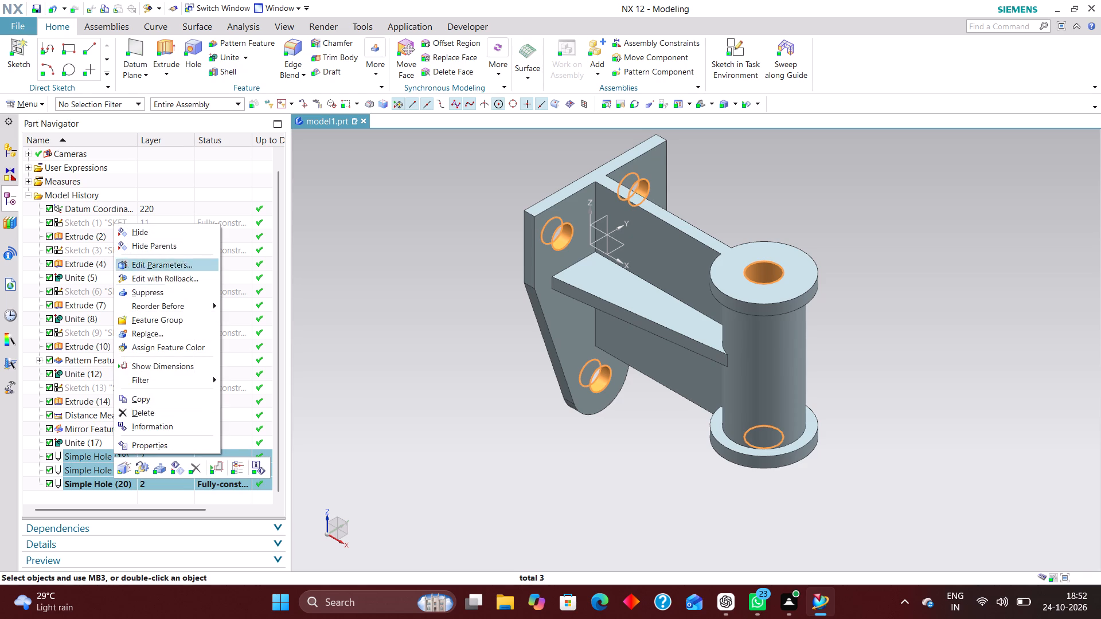
left_click(175, 314)
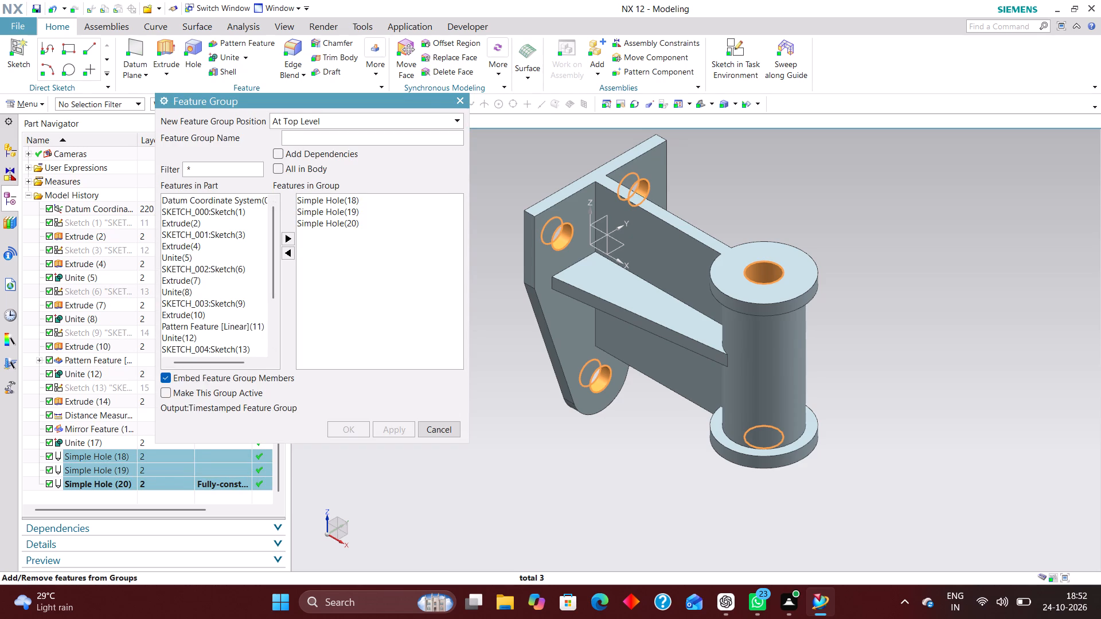
type("GOLES")
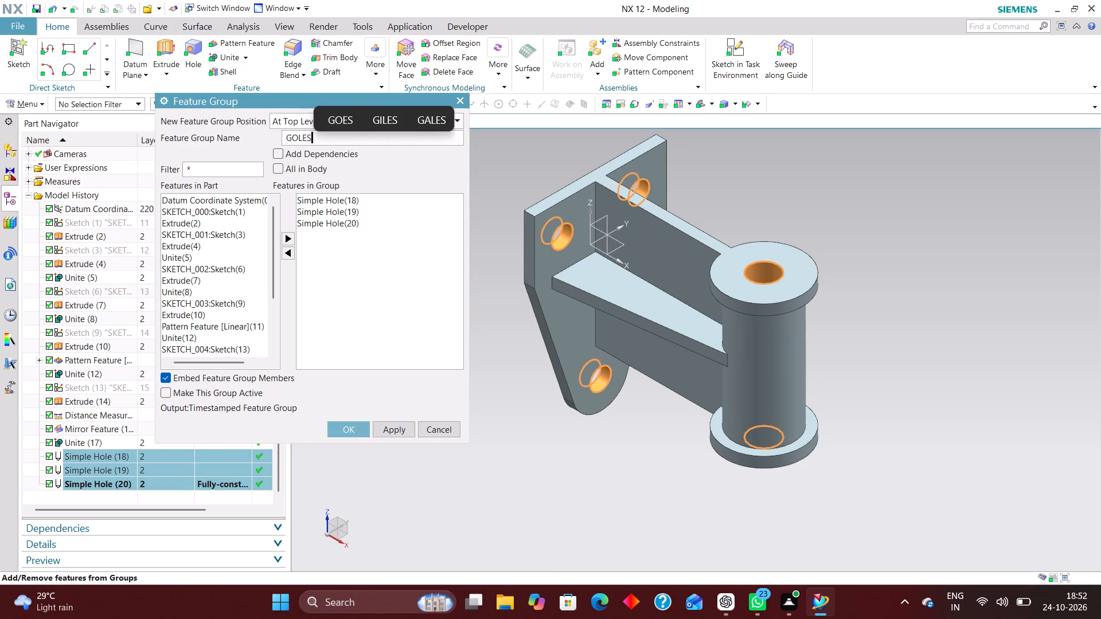
key("Left")
key("Left")
key("Left")
key("Left")
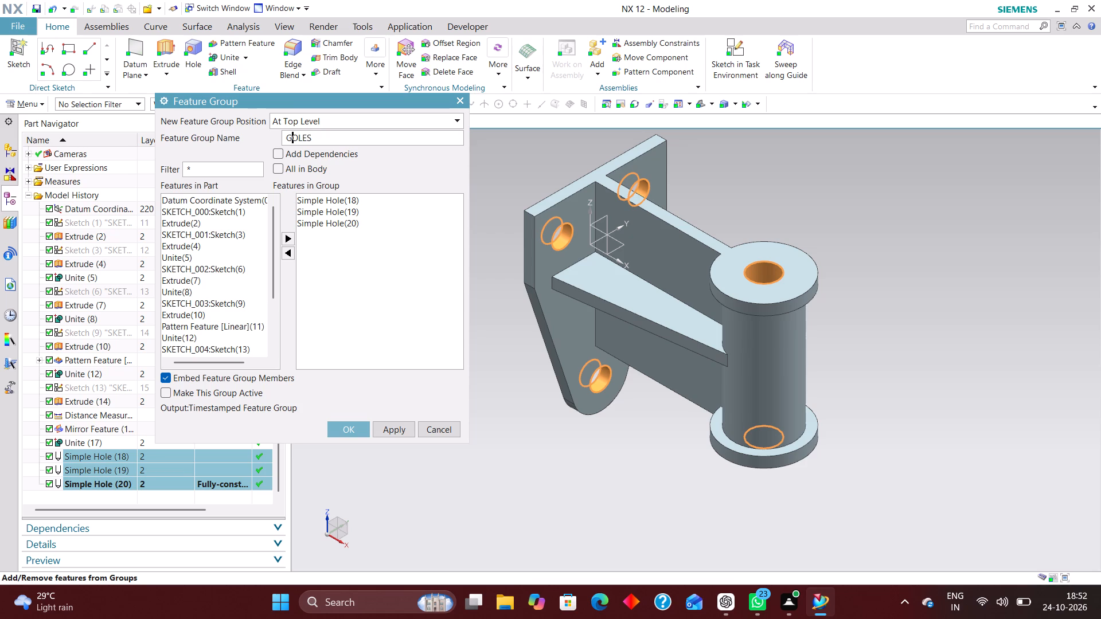
key("BackSpace")
key("h")
left_click(353, 426)
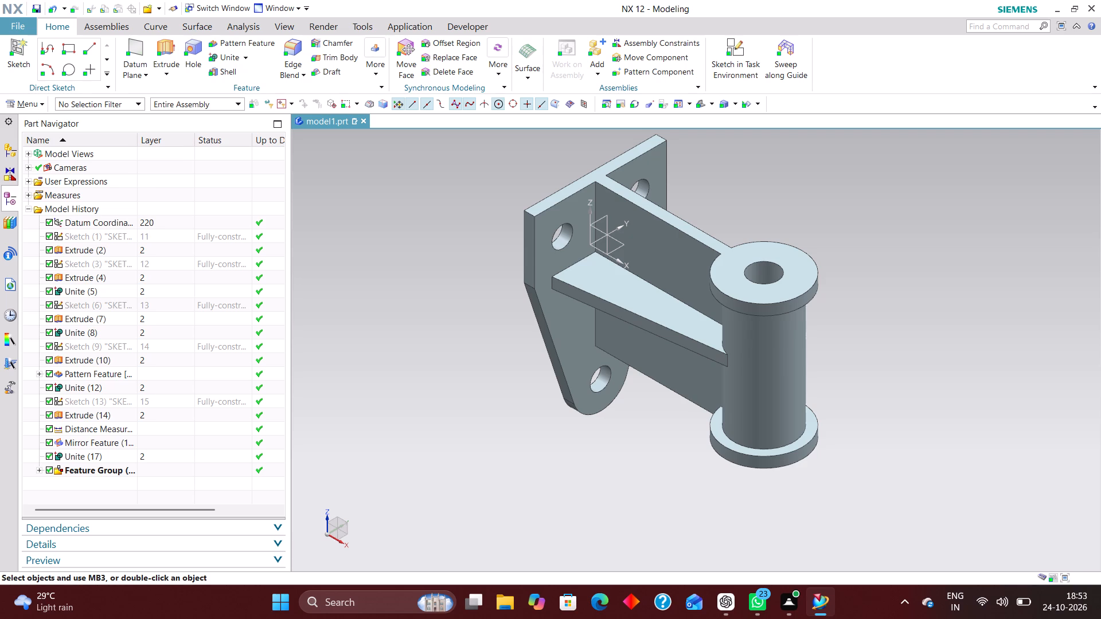
Assign the library material Steel to the bracket's solid body.
left_click(43, 100)
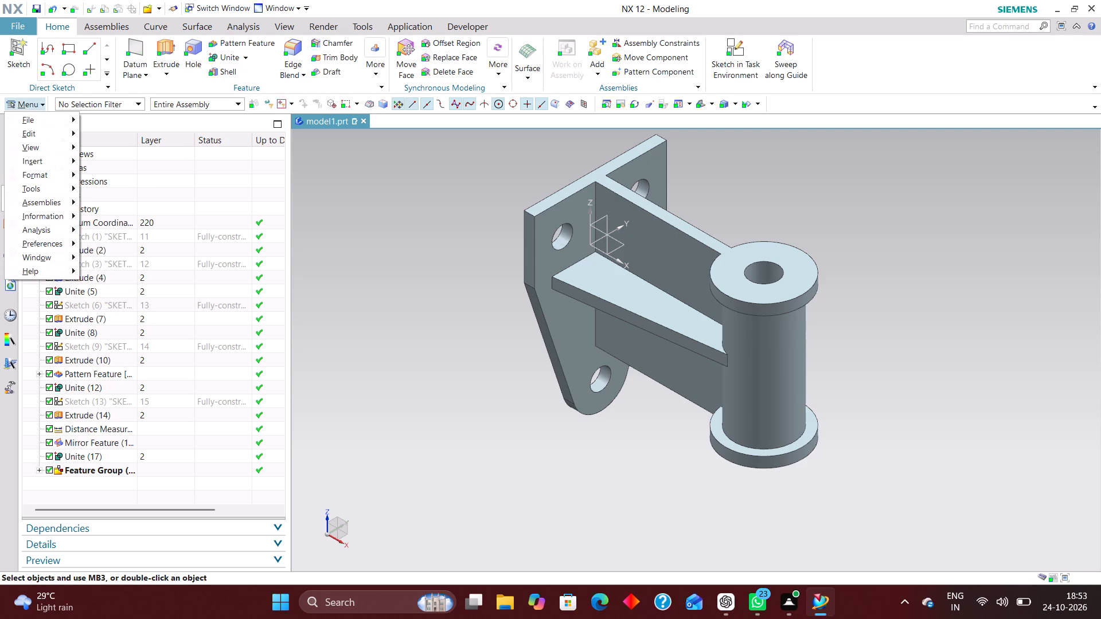
left_click(45, 189)
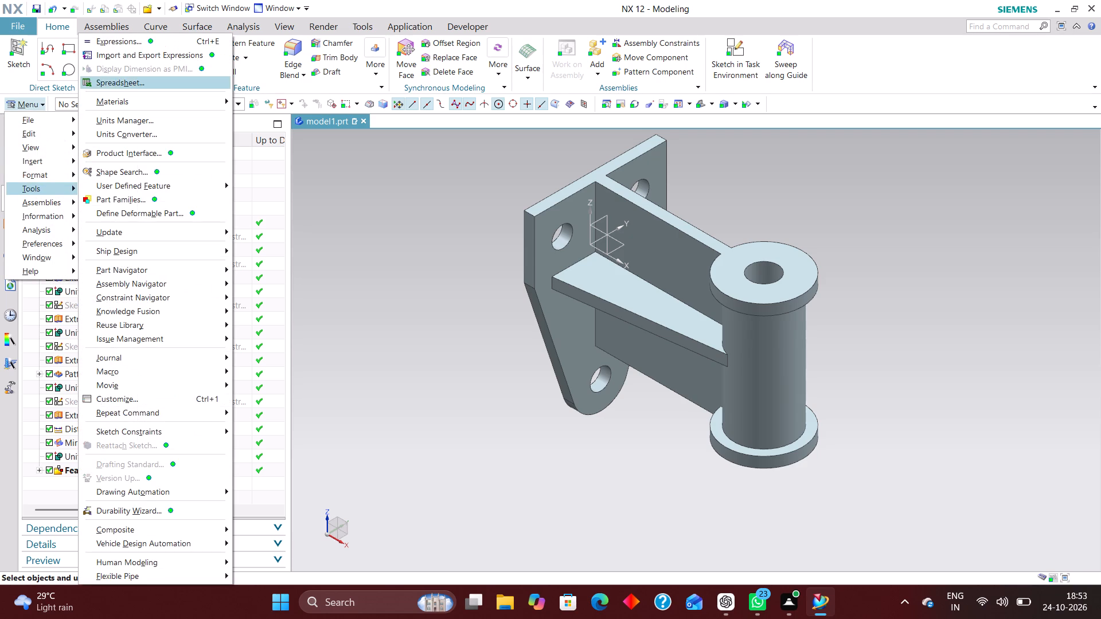
left_click(131, 102)
left_click(273, 104)
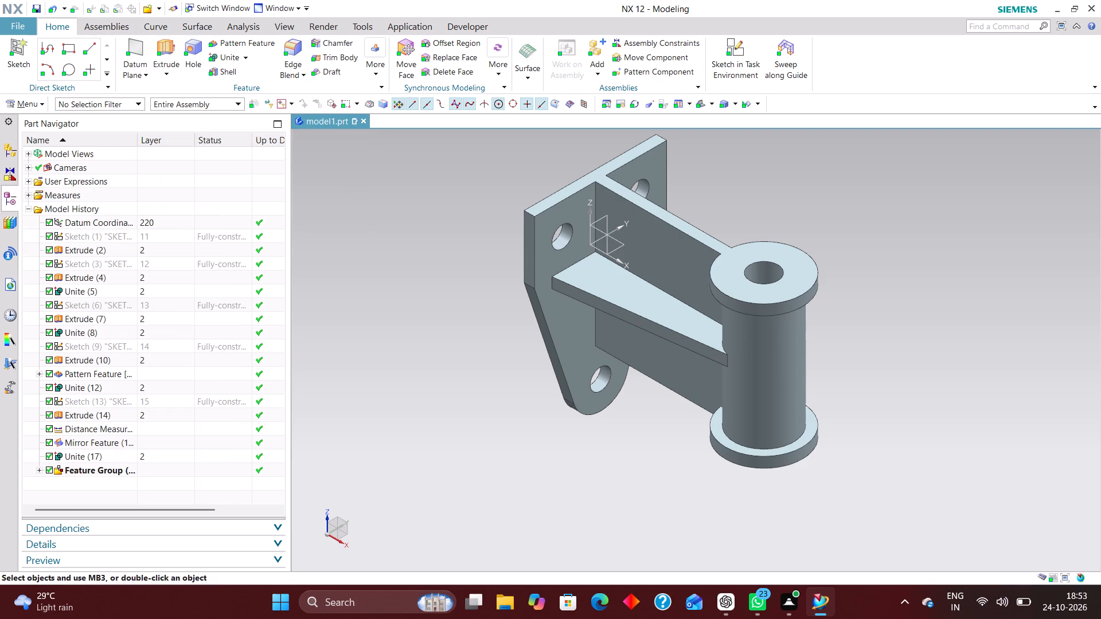
scroll(248, 333, "down", 8)
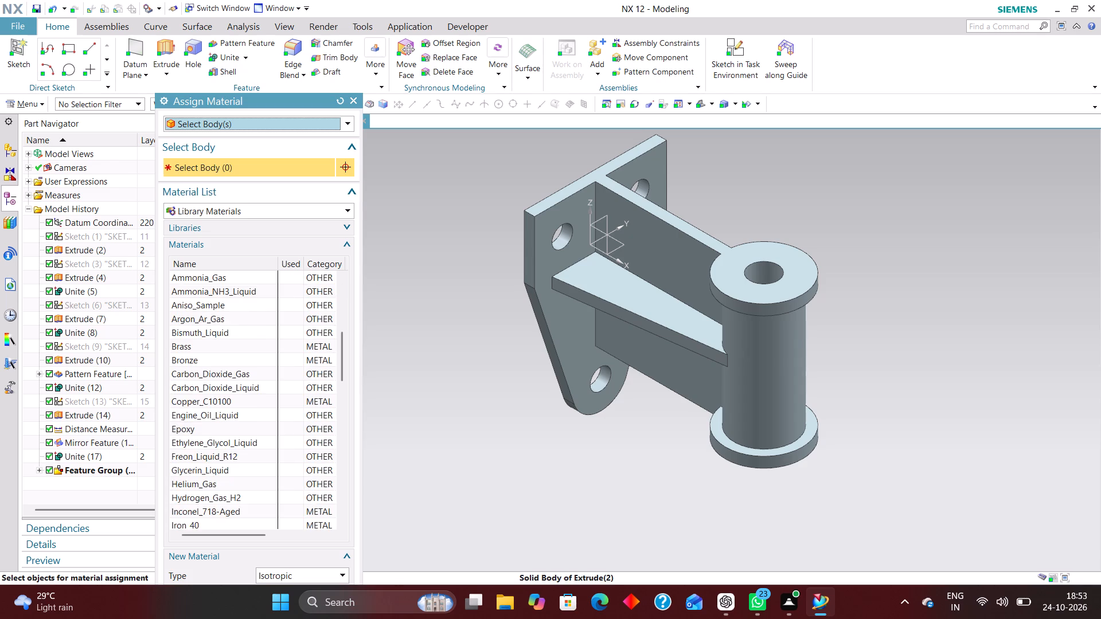
scroll(253, 330, "down", 7)
scroll(244, 428, "down", 9)
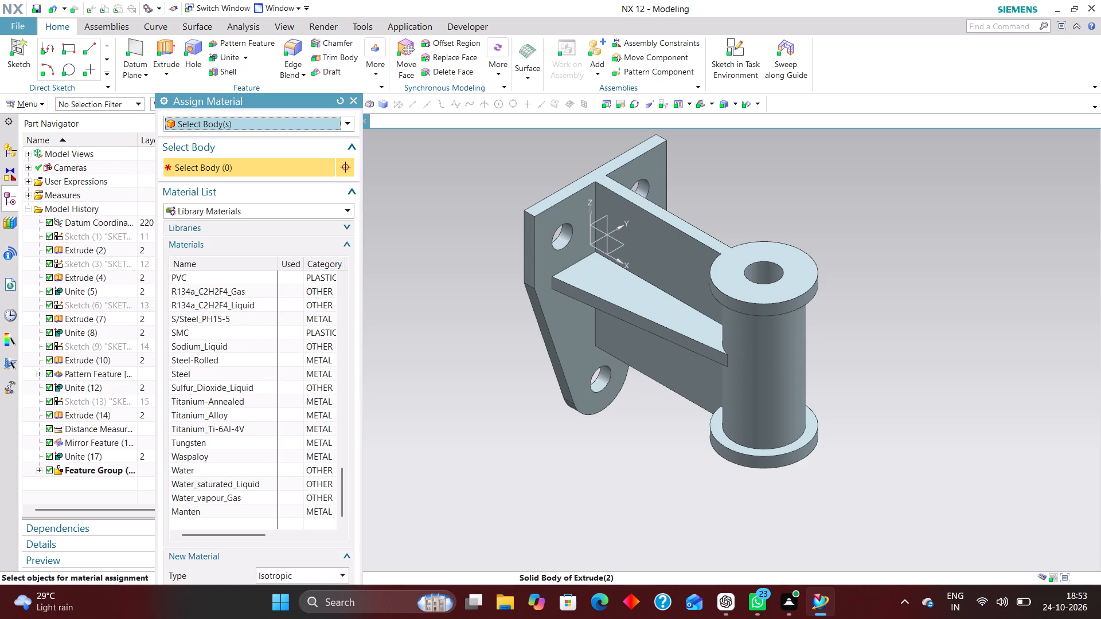
left_click(201, 373)
left_click(596, 326)
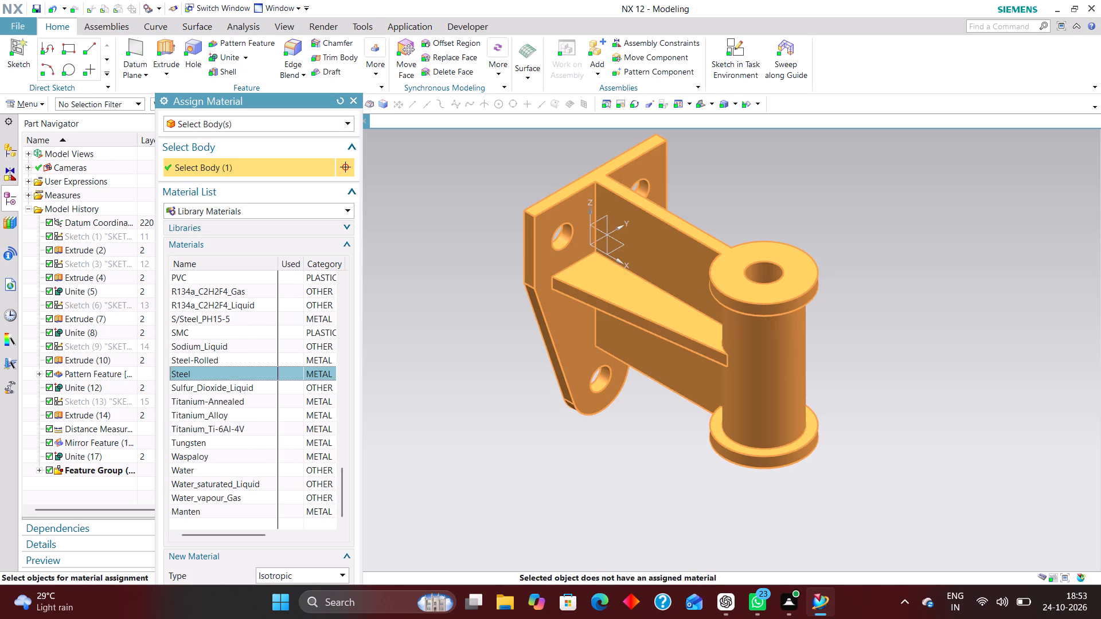
left_click_drag(279, 106, 272, 32)
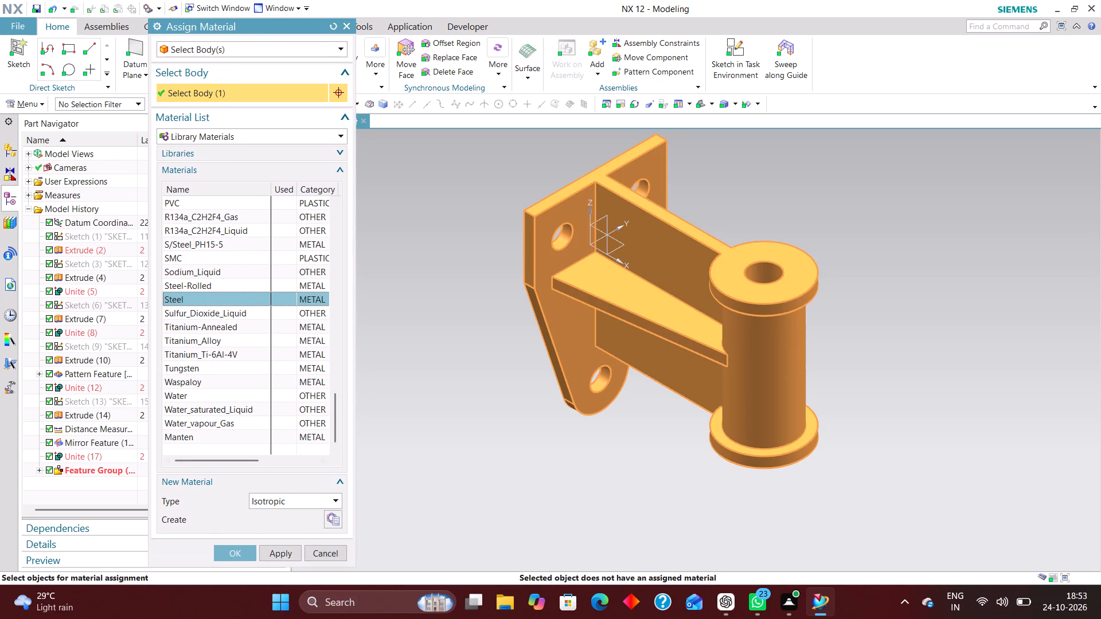
left_click(240, 549)
Enable weight data update on save in the displayed part's properties and update the weight data immediately.
left_click(45, 100)
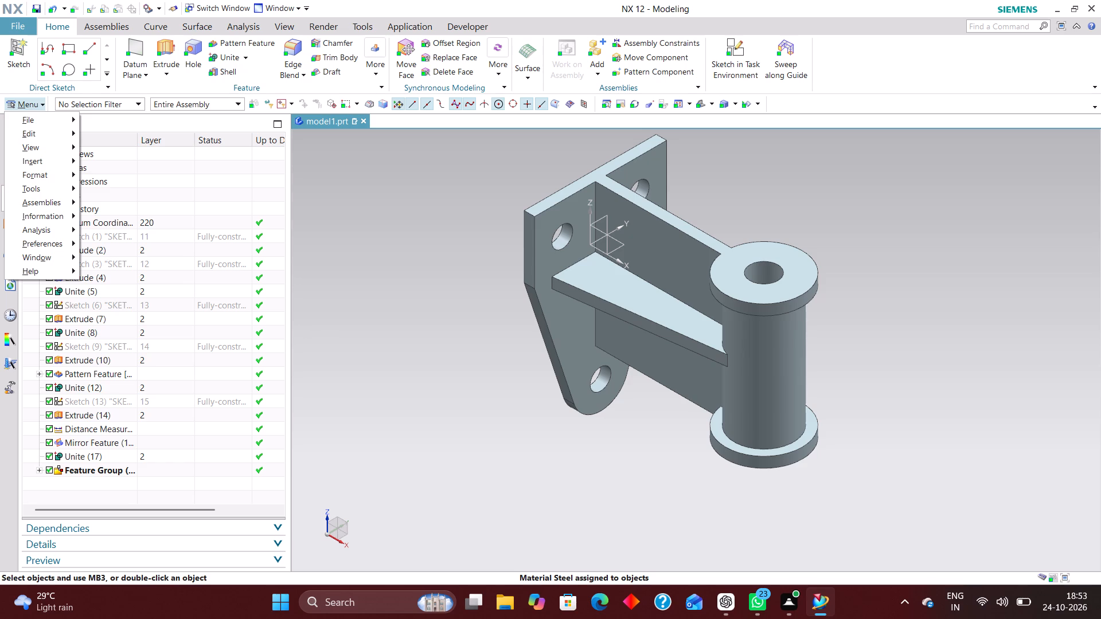
left_click(44, 118)
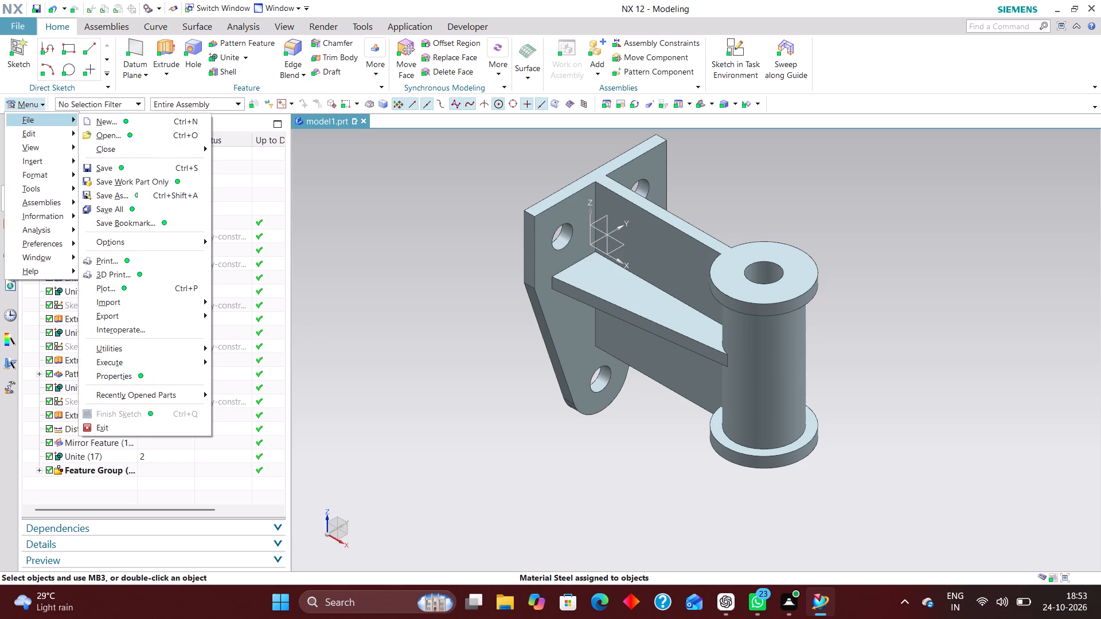
left_click(122, 378)
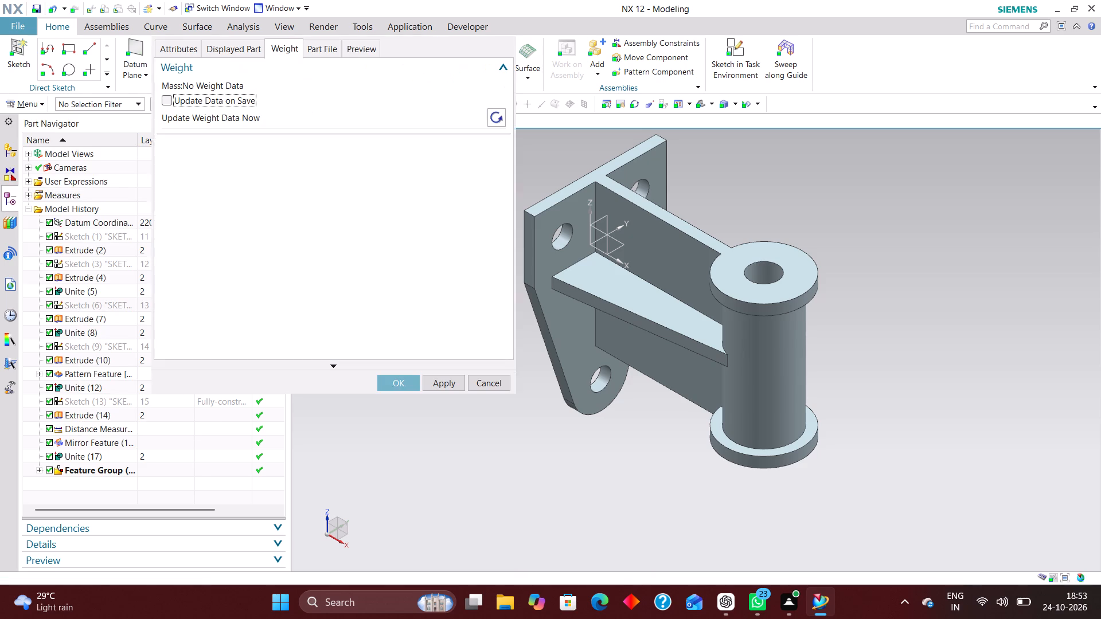
left_click(165, 97)
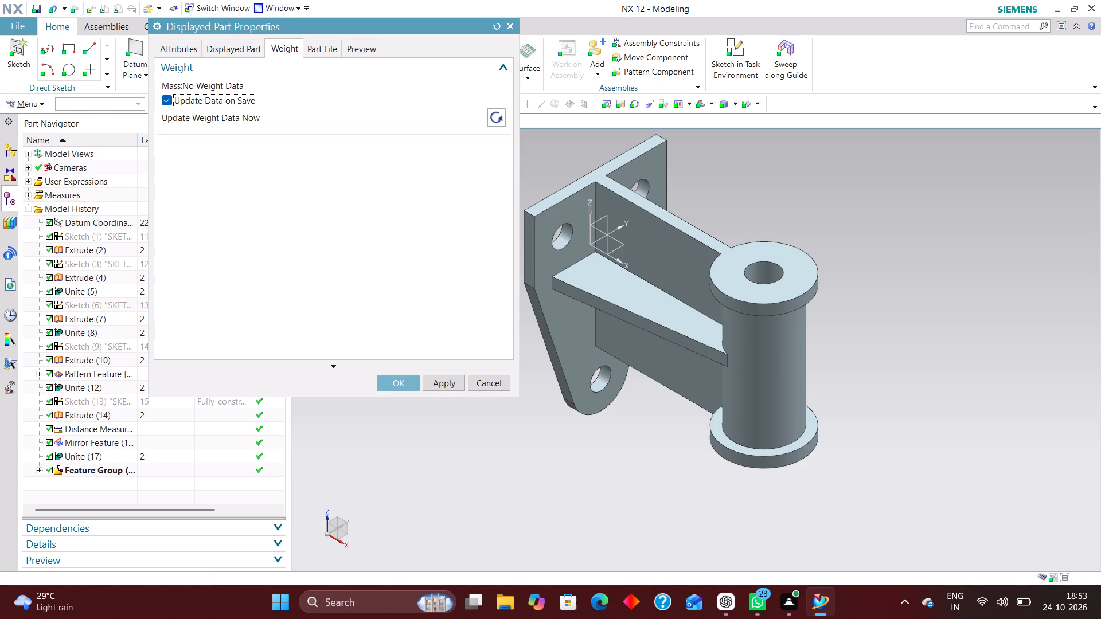
left_click(495, 119)
left_click(401, 386)
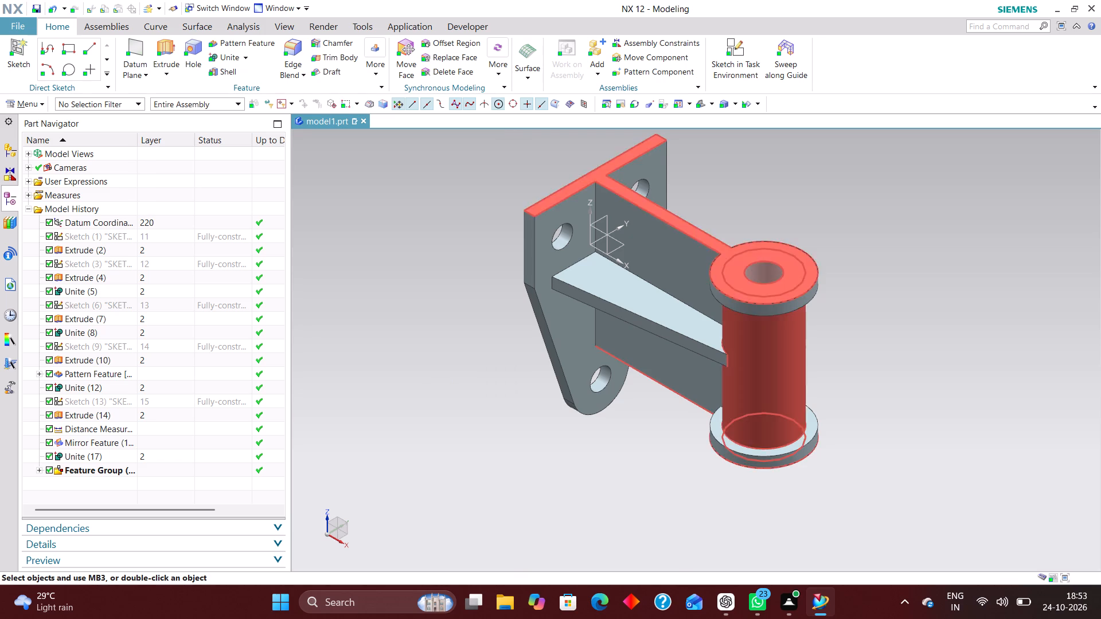
Create a new group containing the bracket's solid body, keeping unique membership and group display properties applied.
left_click(37, 101)
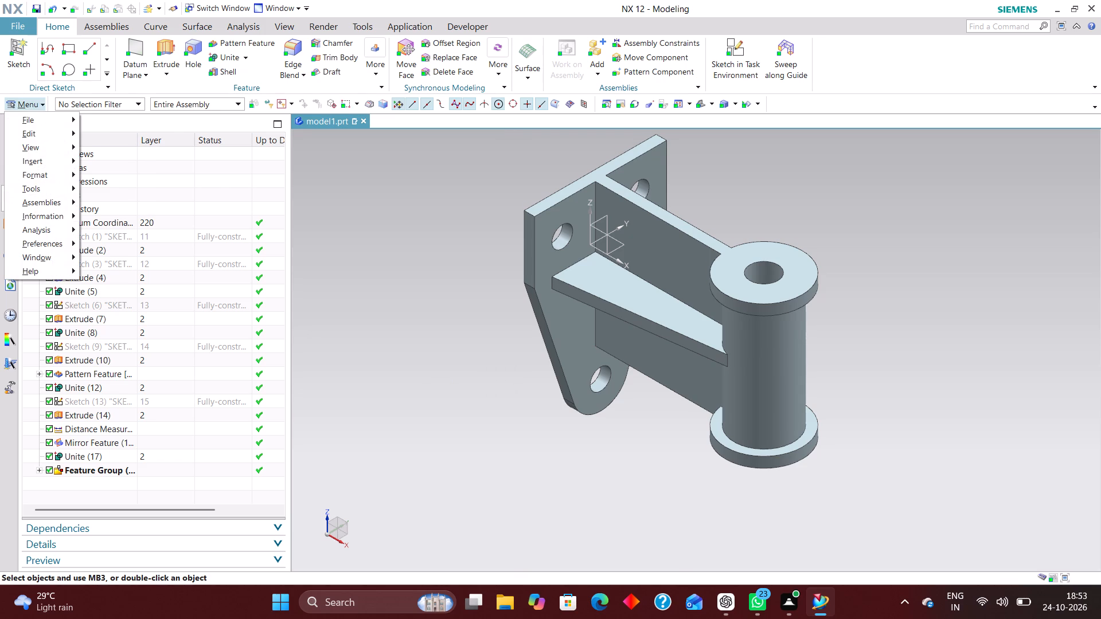
left_click(44, 175)
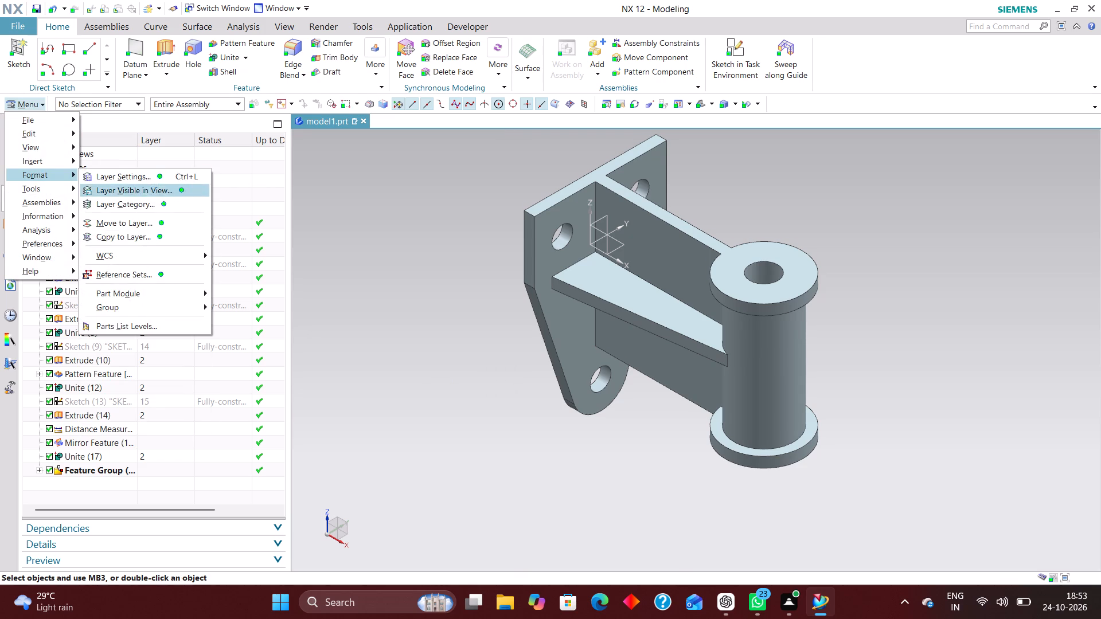
left_click(158, 304)
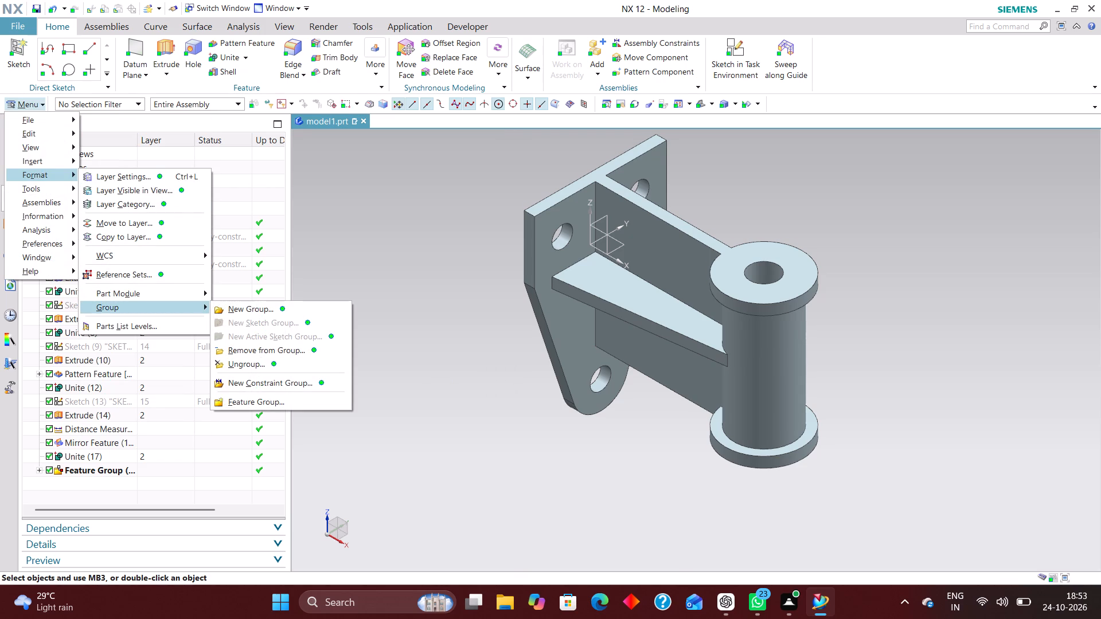
left_click(303, 311)
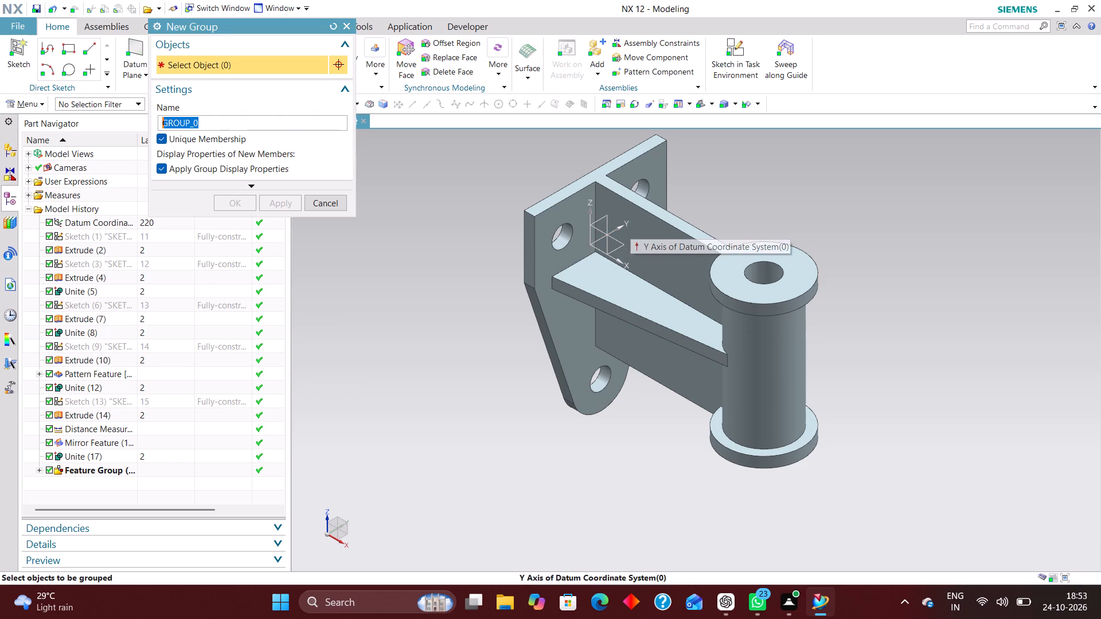
left_click(670, 236)
left_click(245, 207)
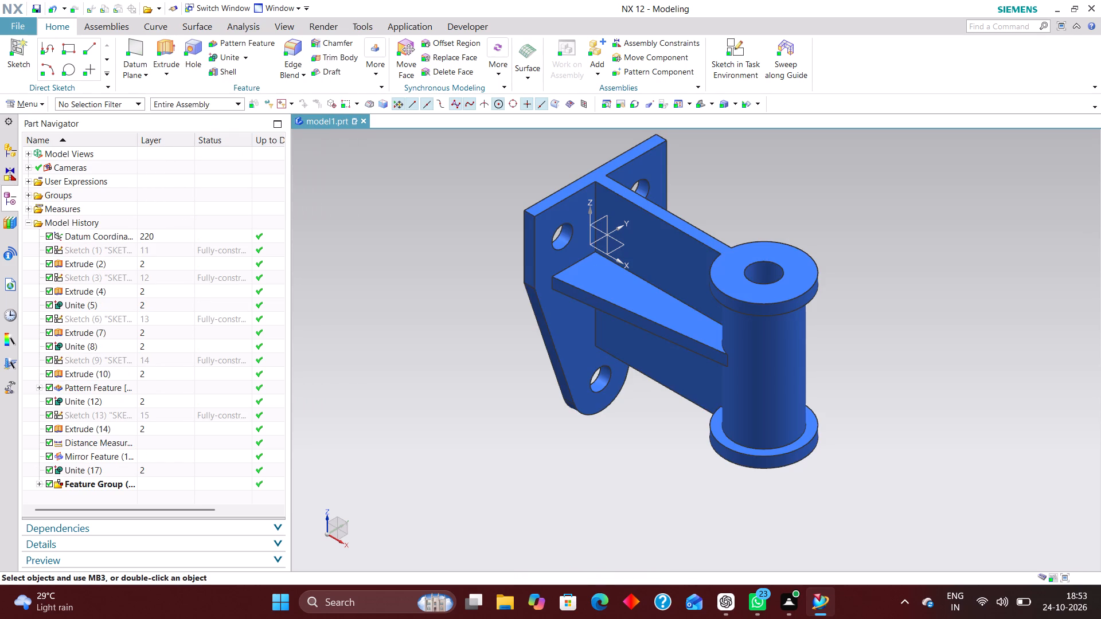
Run Part Cleanup on the work part, adding unused units and every serious delete action, with component display set to Remove All Changes.
left_click(44, 99)
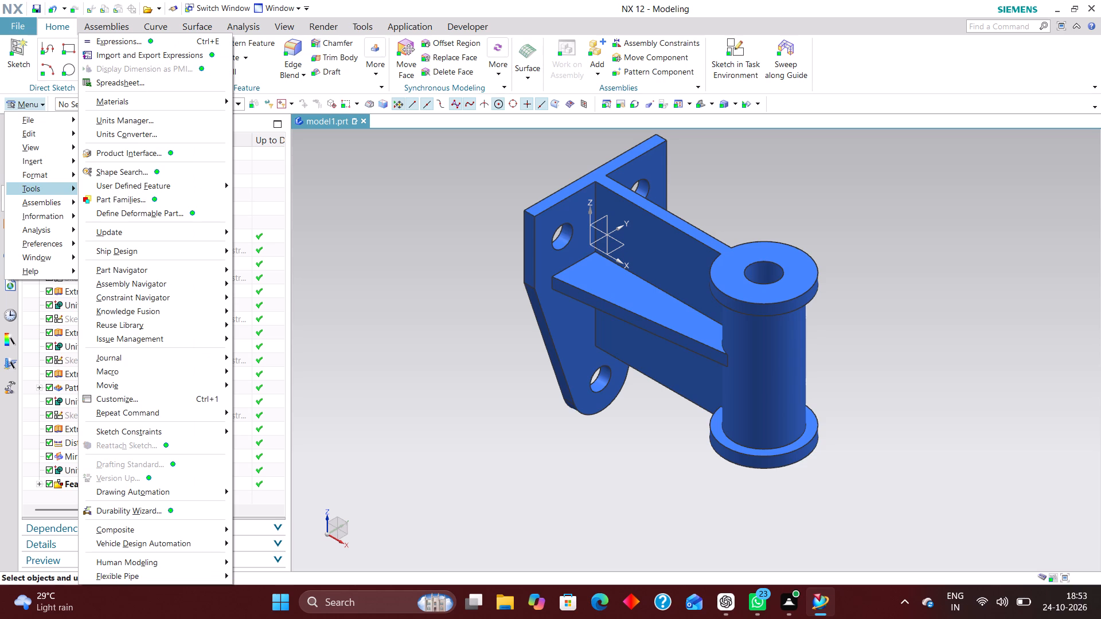
left_click(42, 114)
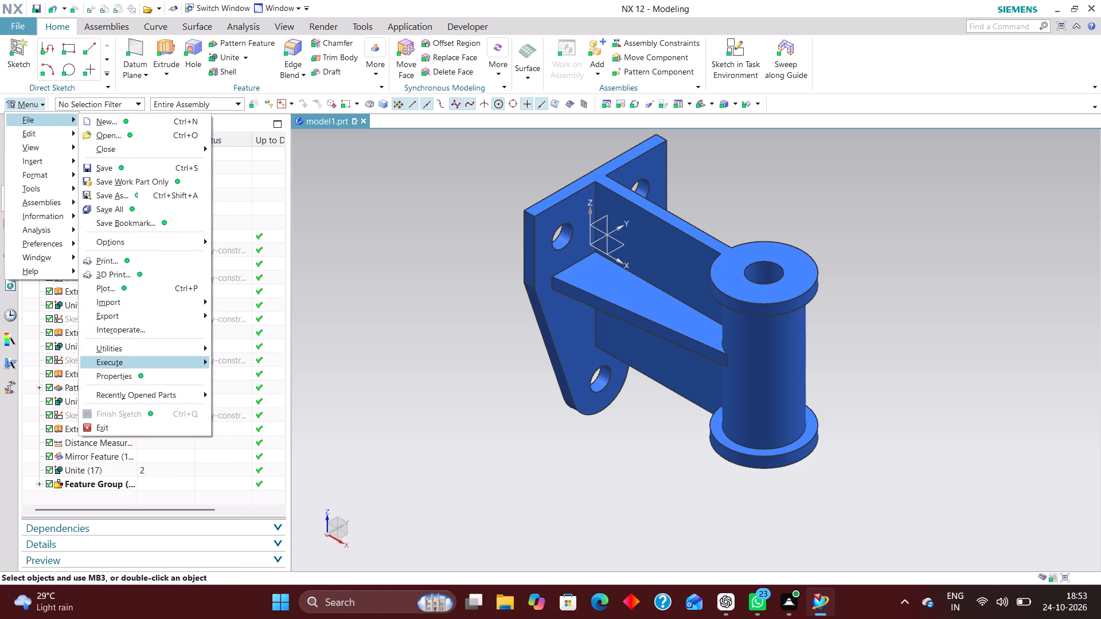
left_click(132, 348)
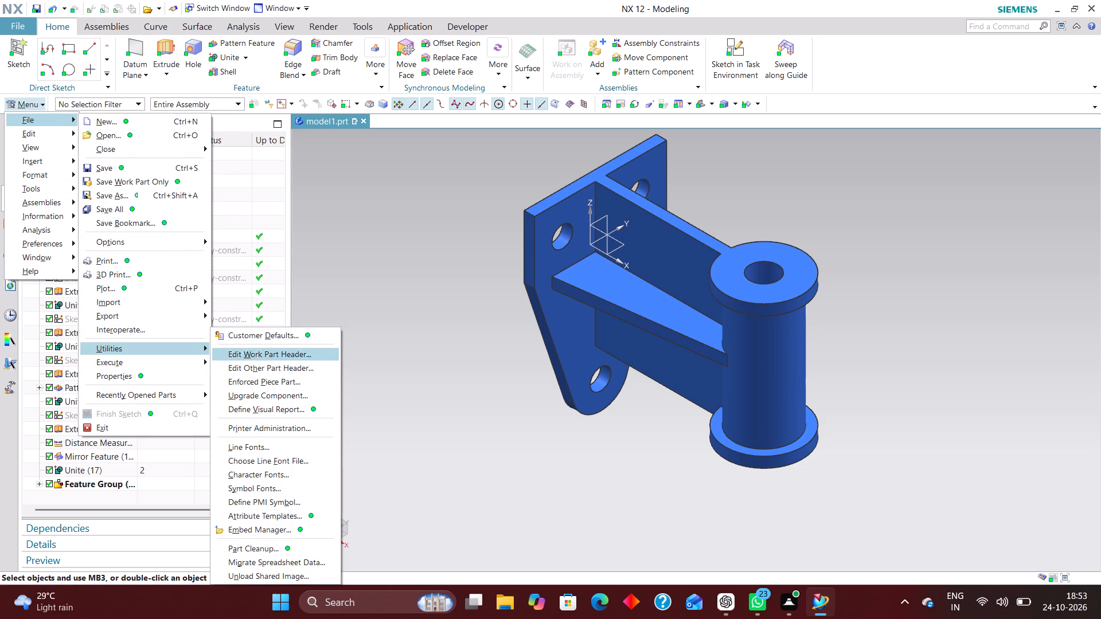
left_click(285, 549)
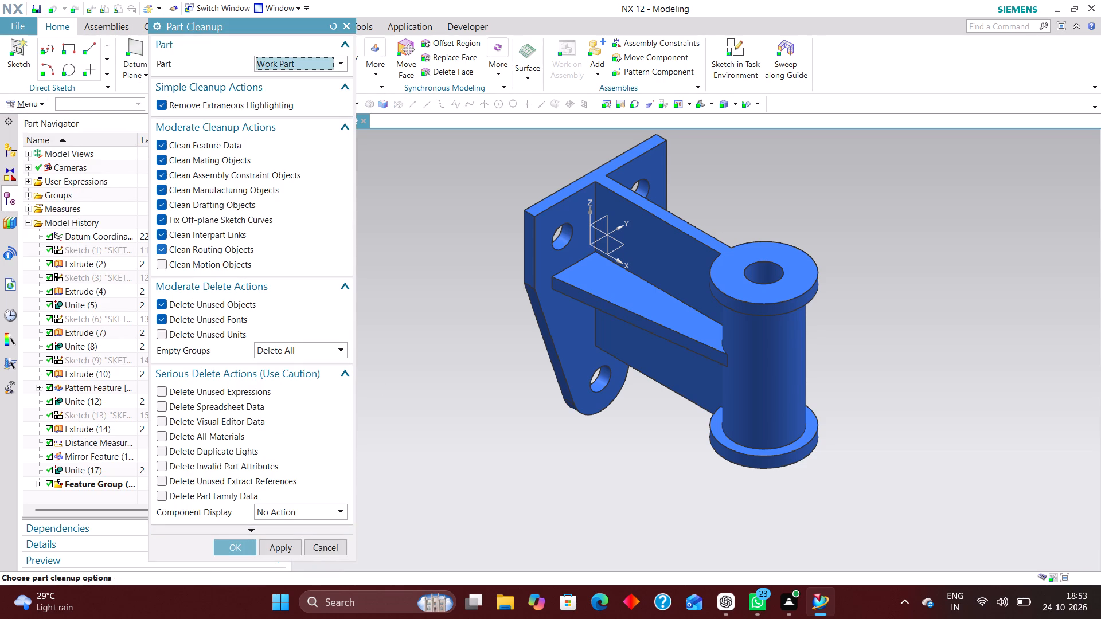
left_click(186, 334)
scroll(239, 226, "down", 6)
left_click(209, 388)
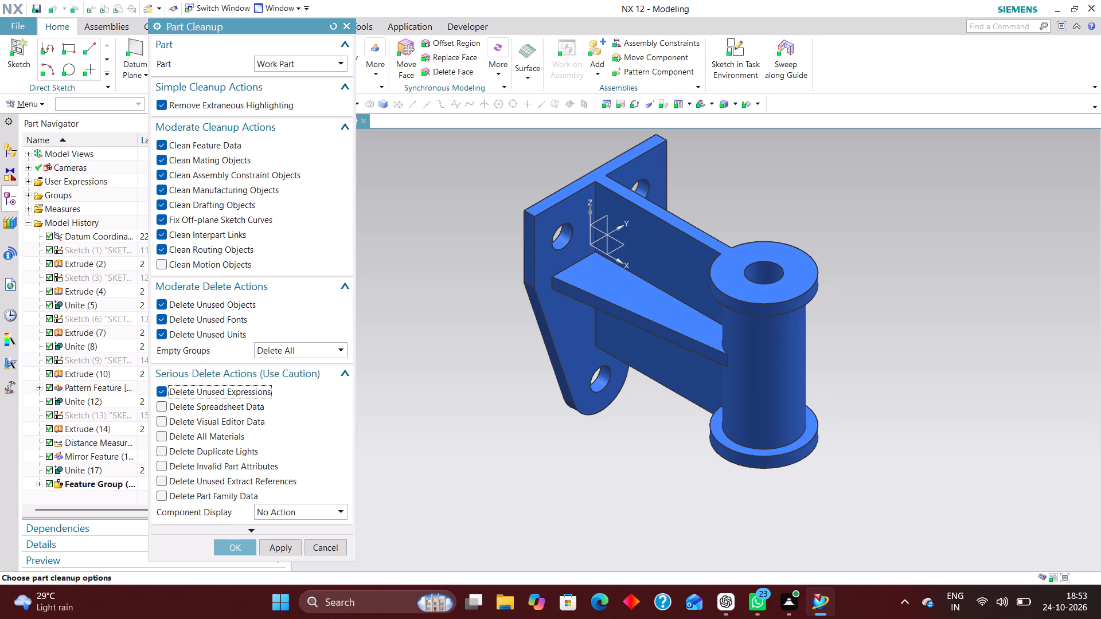
left_click(207, 403)
left_click(208, 420)
left_click(209, 438)
left_click(208, 449)
left_click(202, 462)
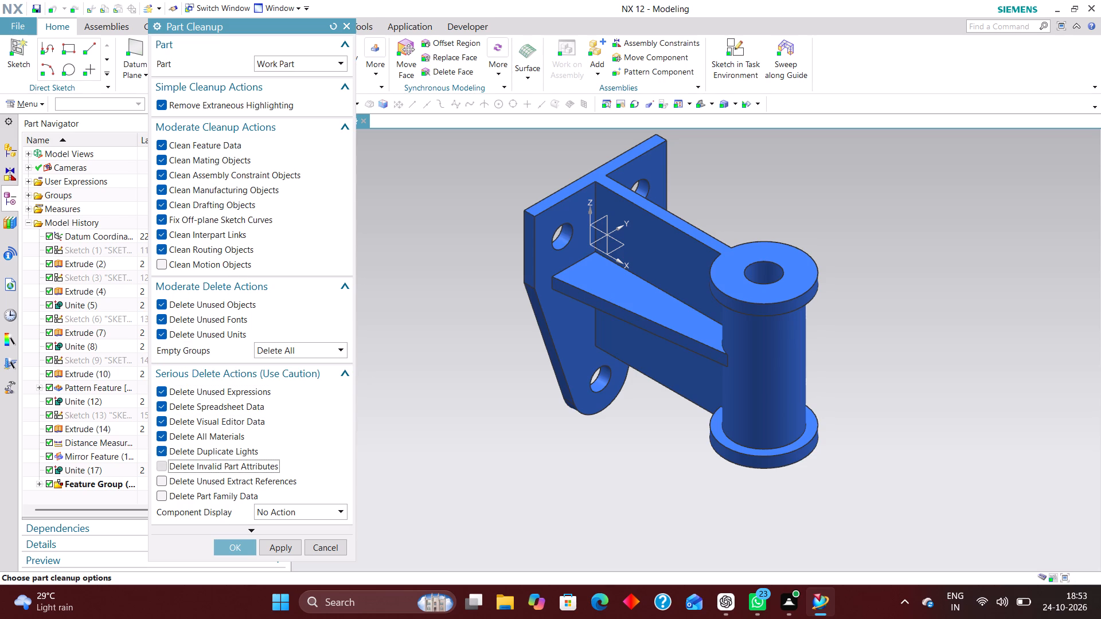
left_click(202, 474)
left_click(196, 494)
left_click(288, 510)
left_click(291, 551)
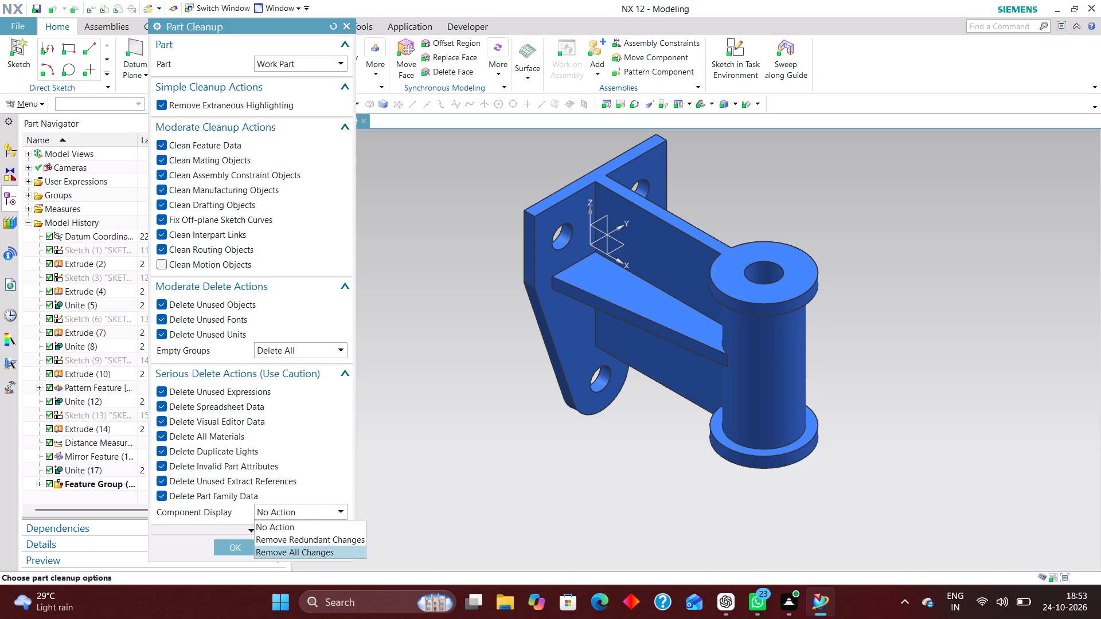
left_click(238, 547)
left_click(432, 332)
left_click(432, 308)
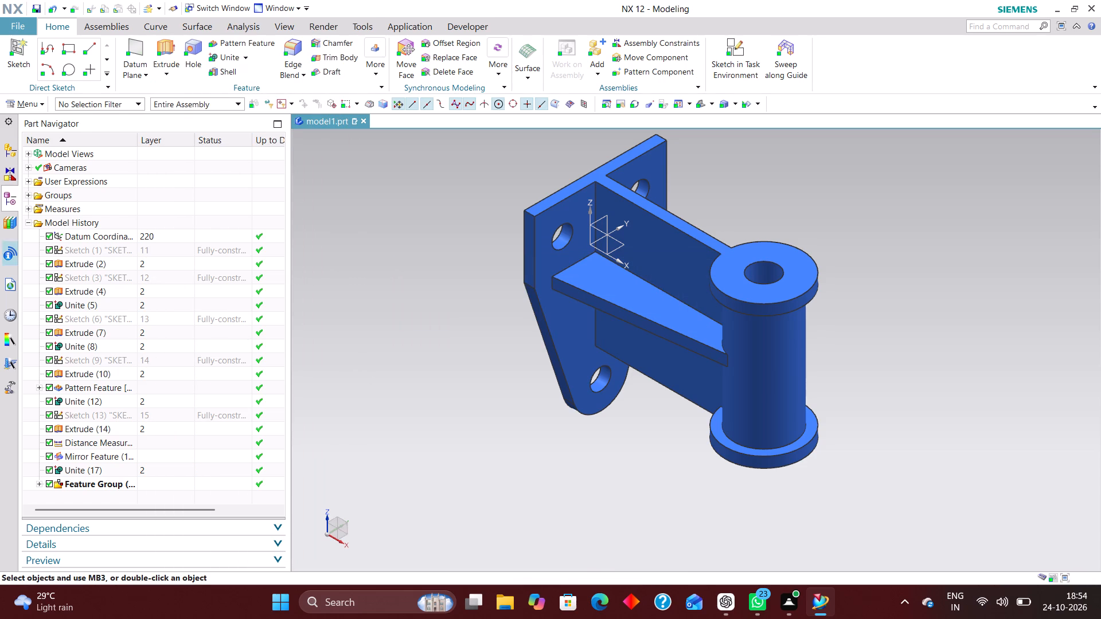
Add a new reference set containing the bracket's solid body.
left_click(36, 103)
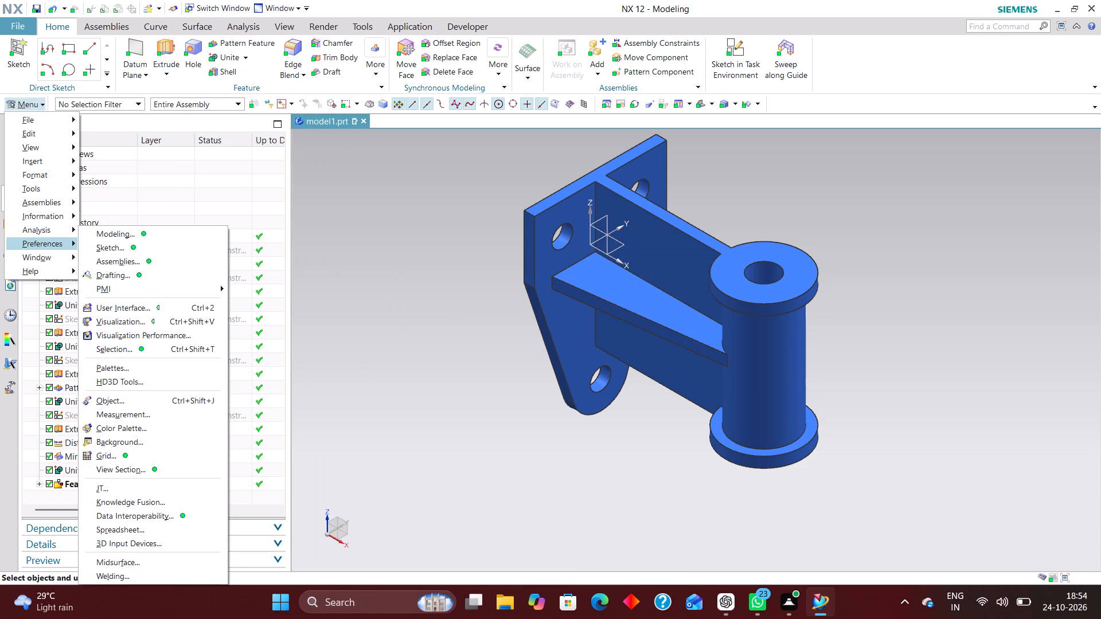
left_click(55, 115)
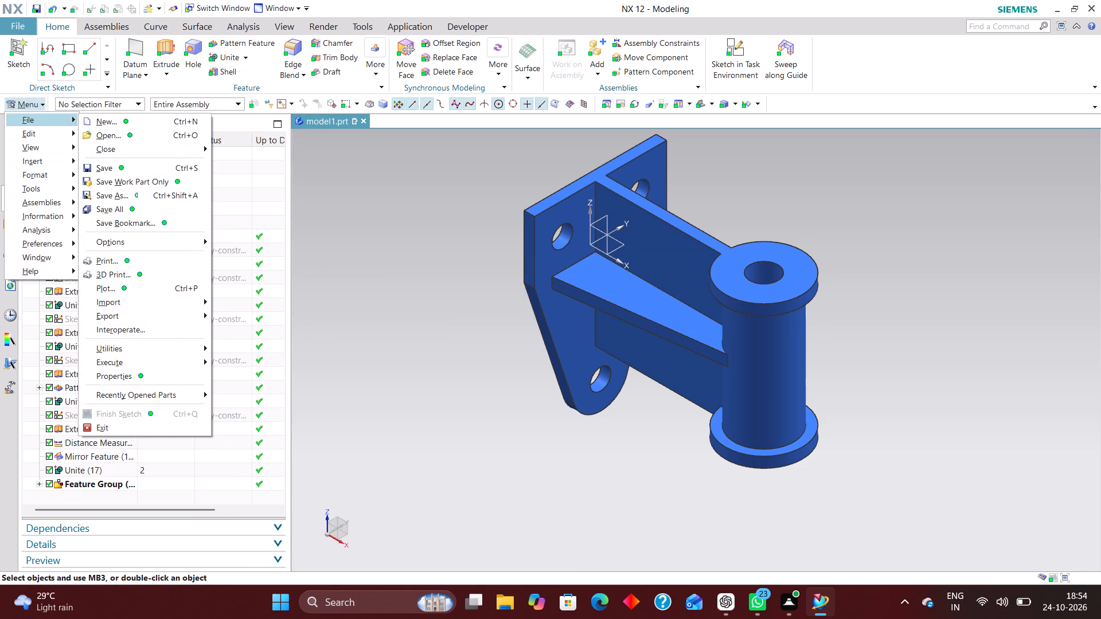
left_click(48, 171)
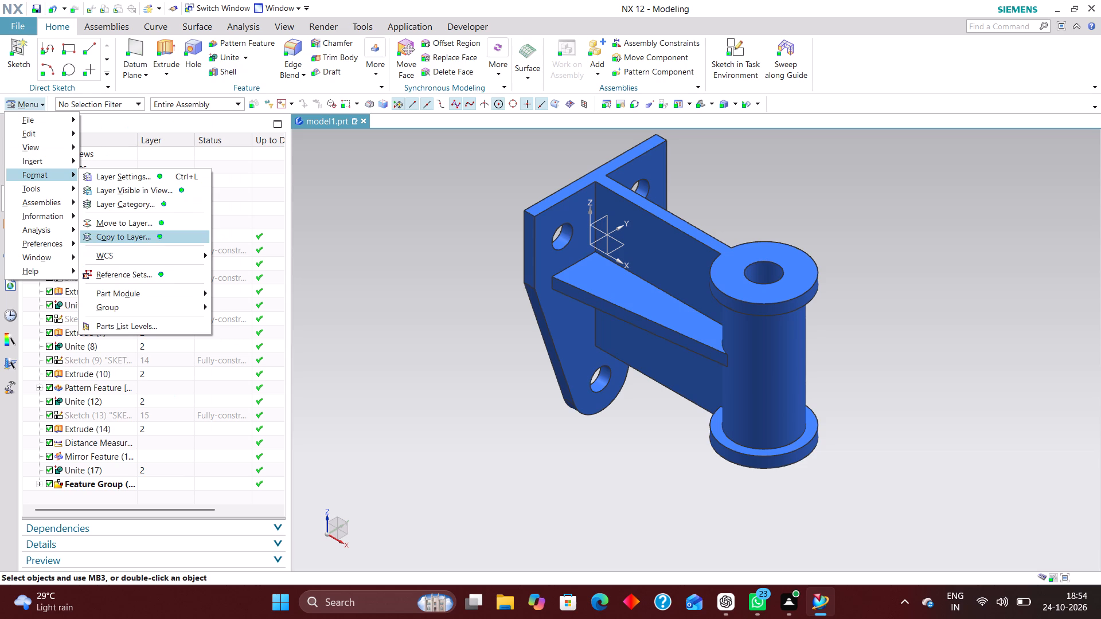
left_click(158, 272)
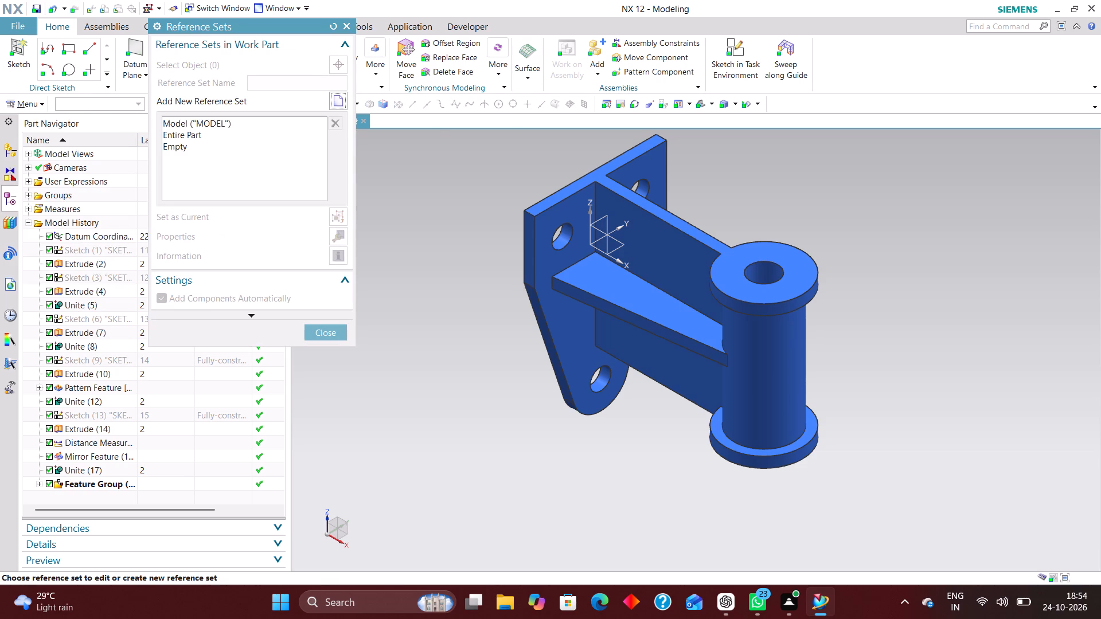
left_click(337, 97)
left_click(684, 287)
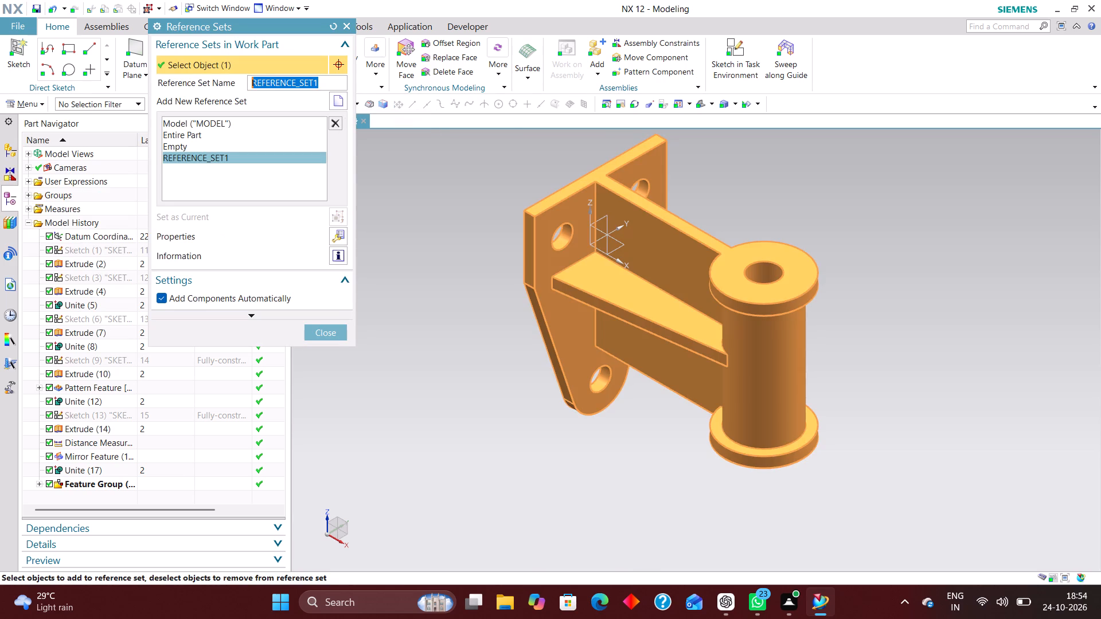
left_click(333, 335)
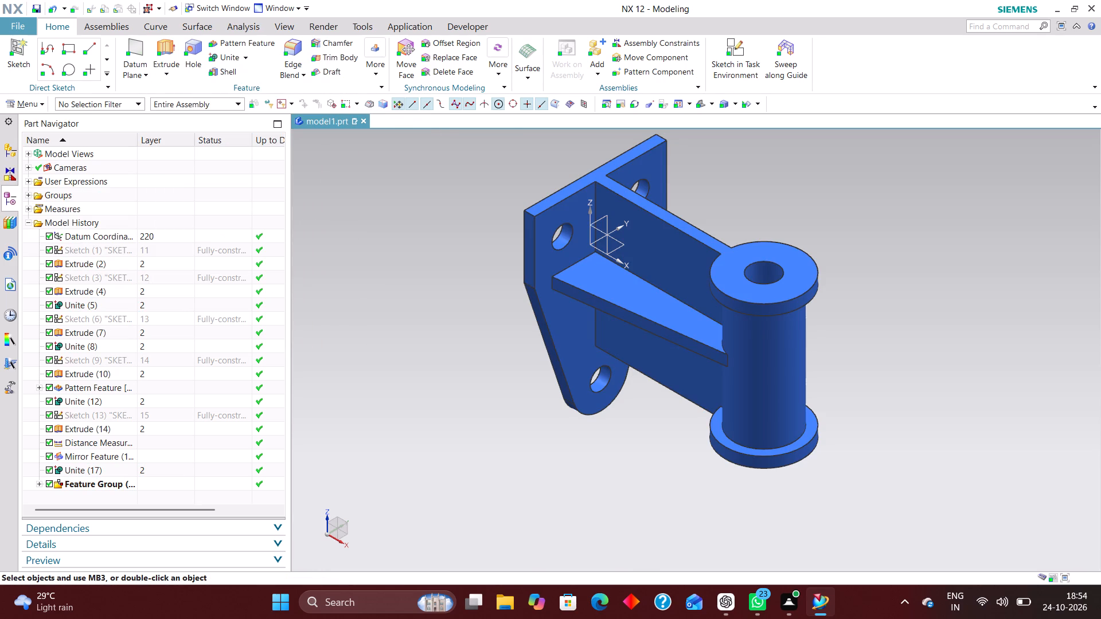
Add an object picked on the bracket's web plate to the product interface, using the Automatic object type.
left_click(45, 106)
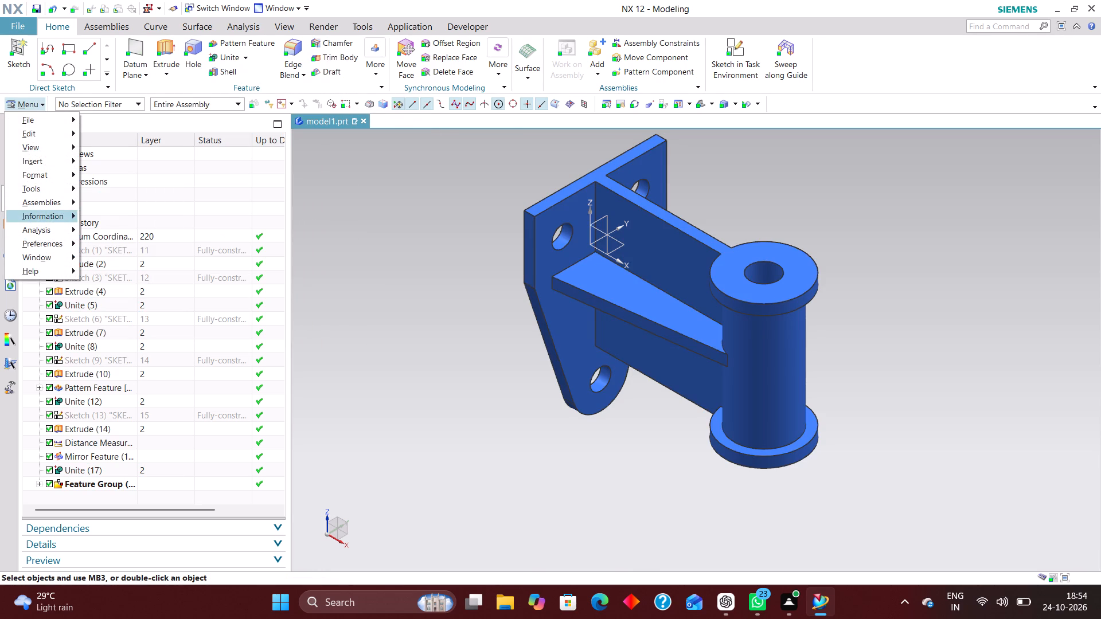
left_click(56, 193)
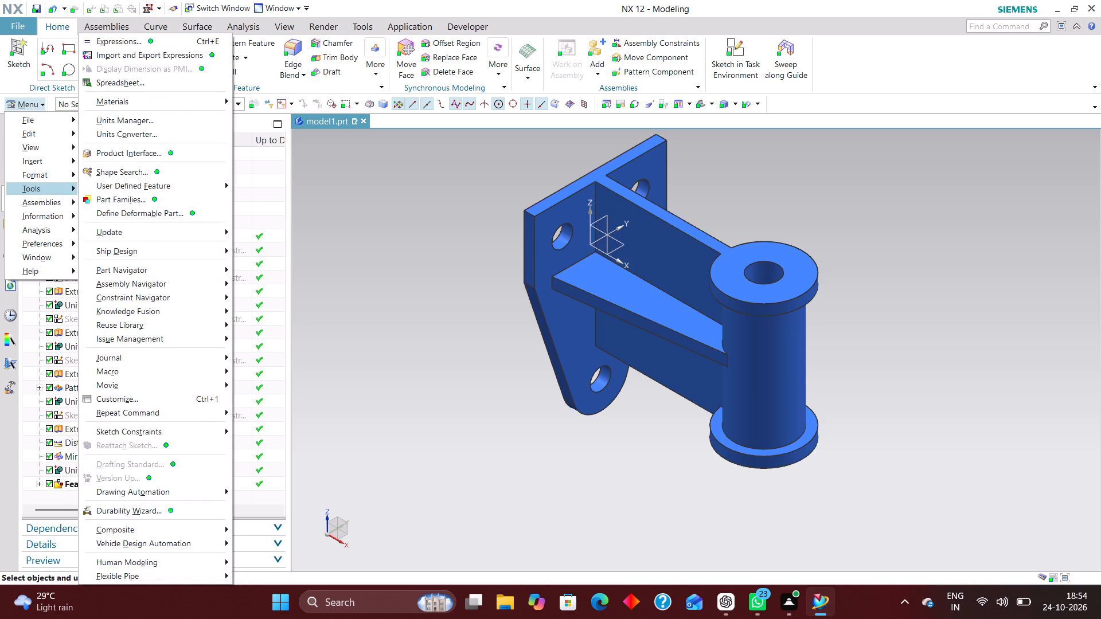
left_click(133, 146)
left_click(141, 153)
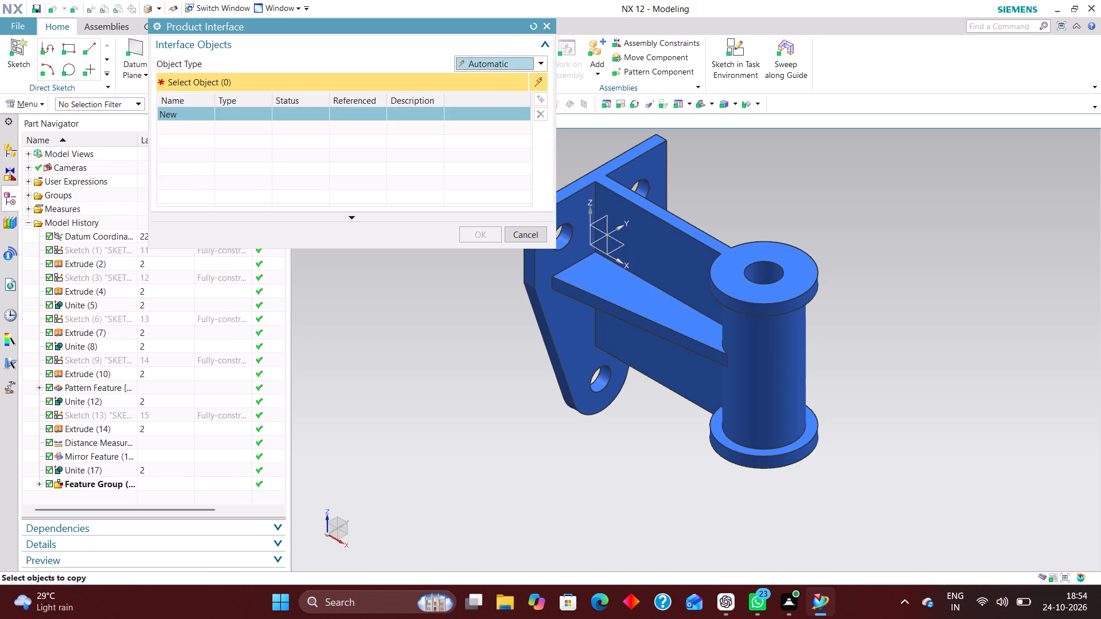
left_click(668, 245)
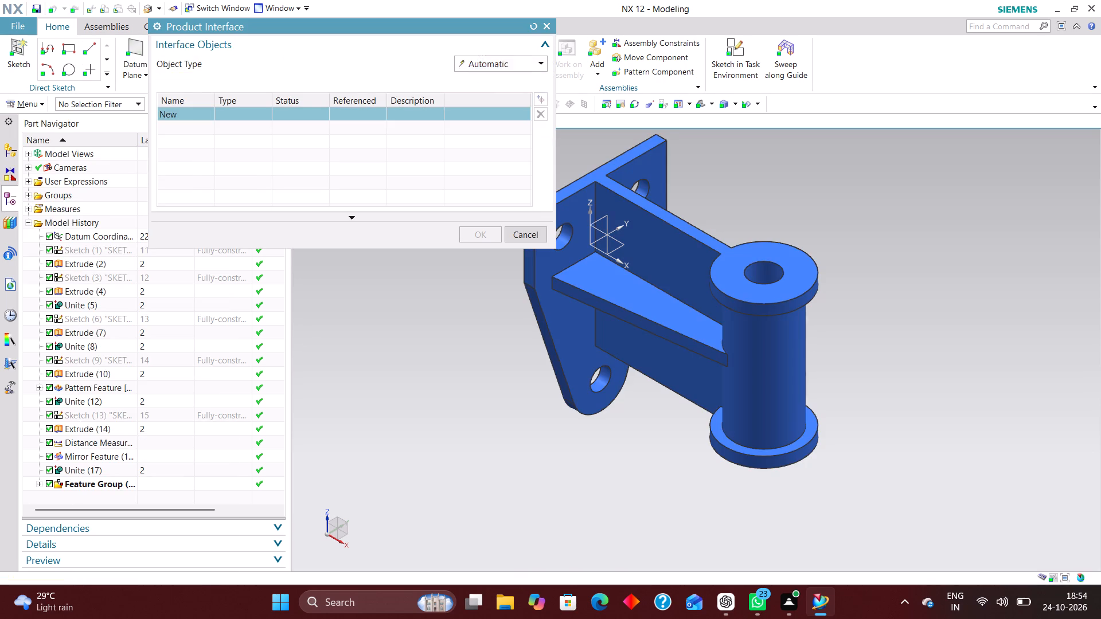
left_click(493, 231)
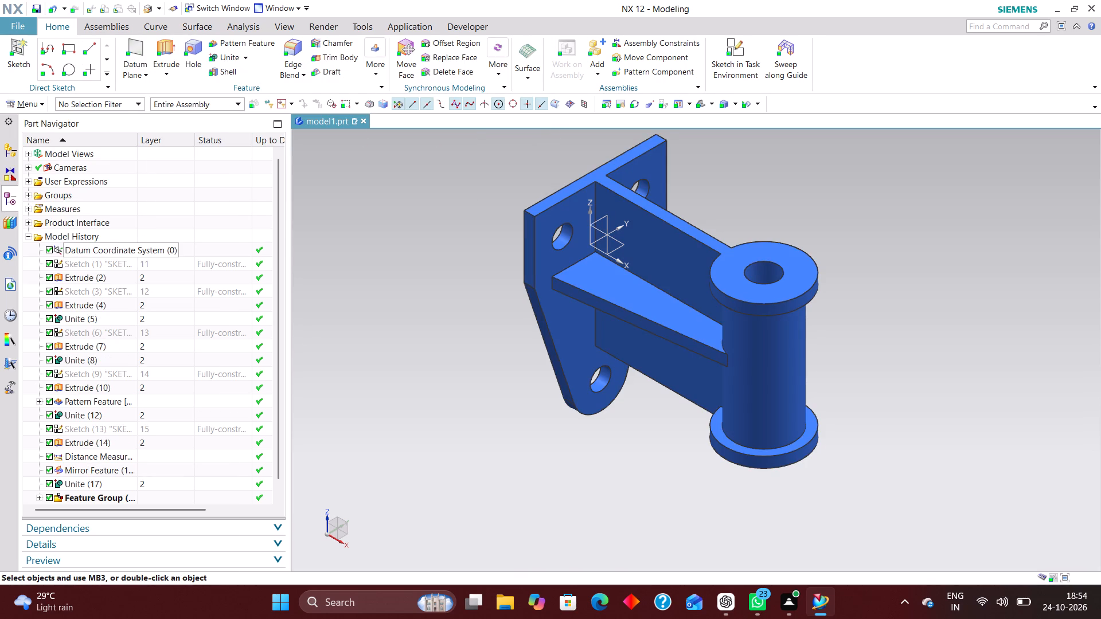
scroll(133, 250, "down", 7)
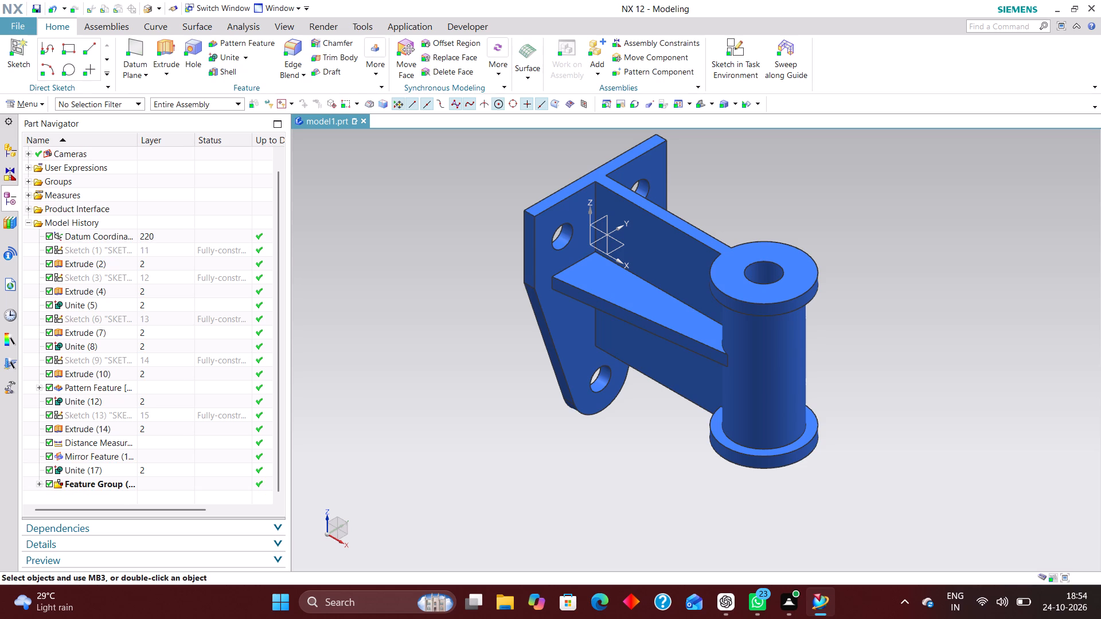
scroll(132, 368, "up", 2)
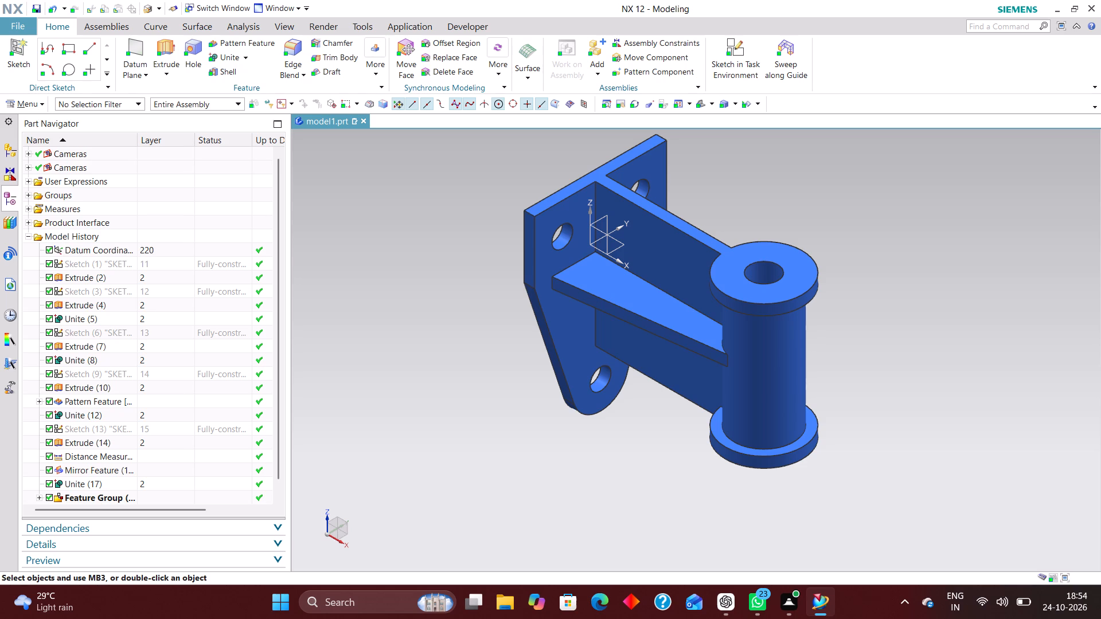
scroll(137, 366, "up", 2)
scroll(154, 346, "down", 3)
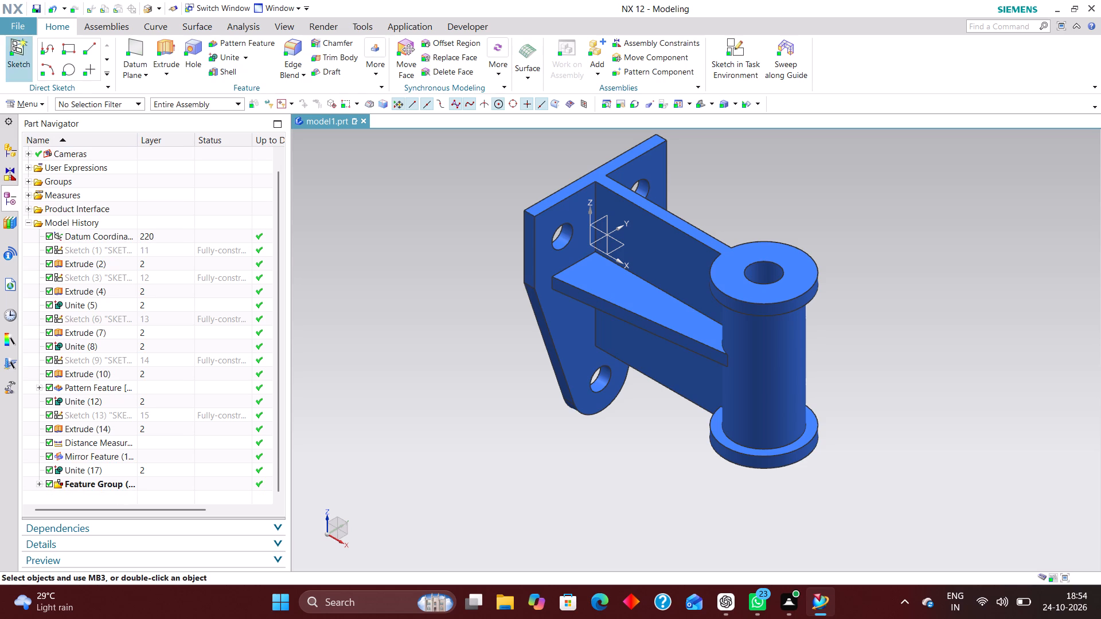
Create a new millimetre drawing of model1 from the A2 - Size template, referencing the existing part.
left_click(22, 26)
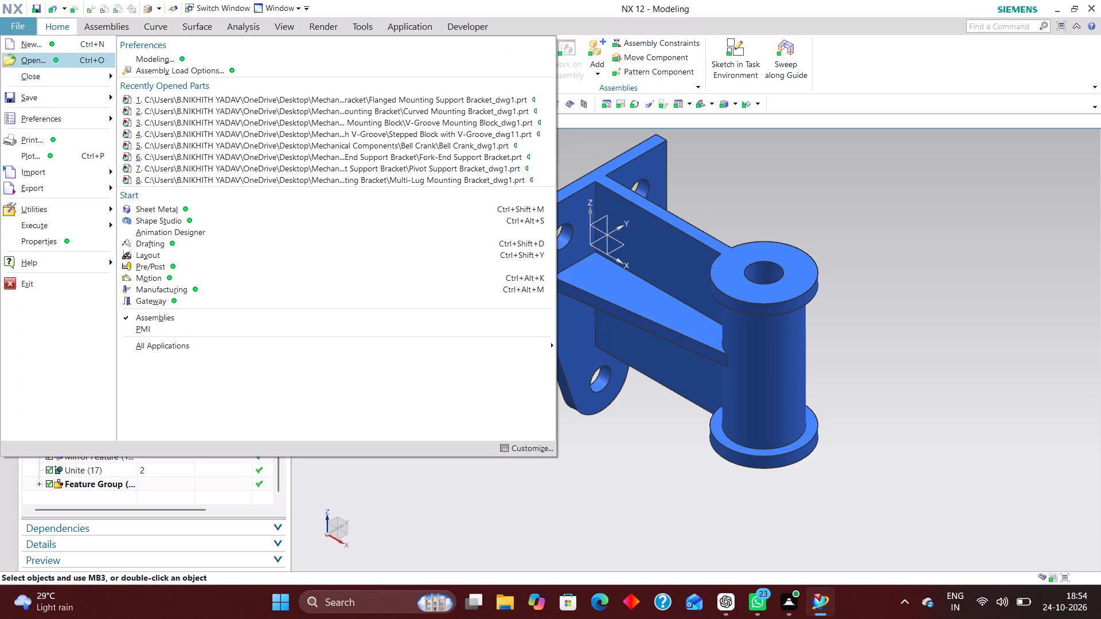
left_click(45, 46)
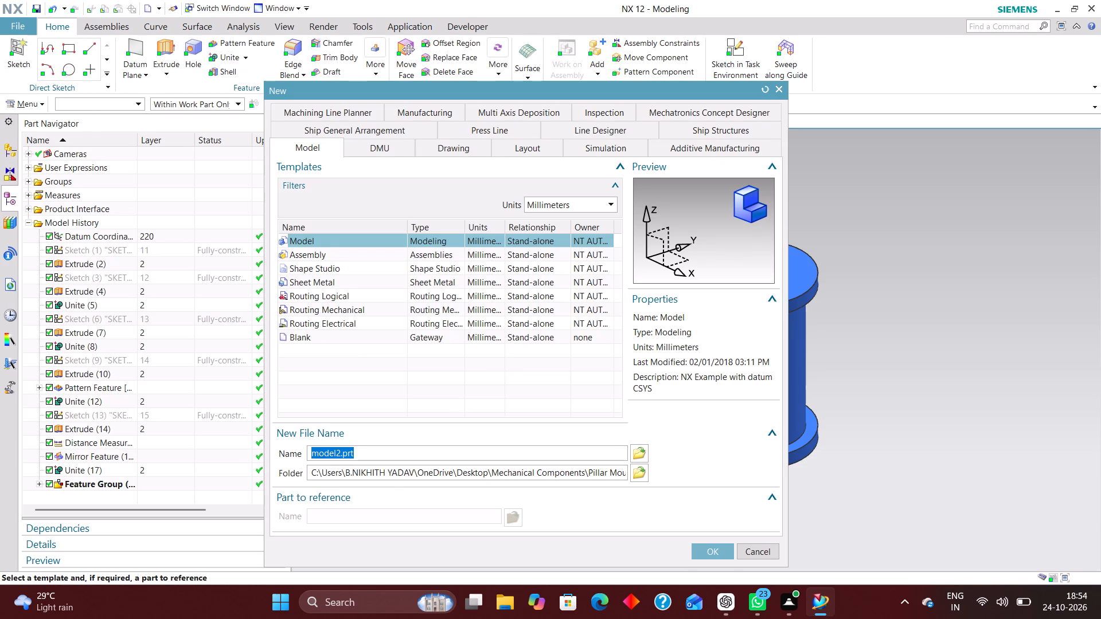
left_click(461, 142)
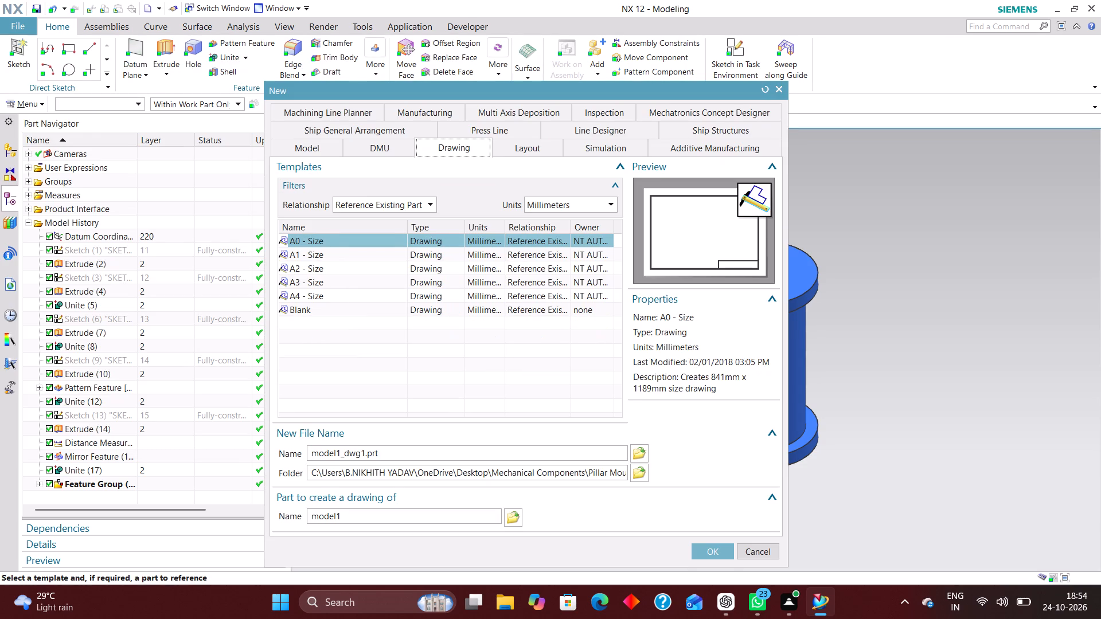
left_click(328, 269)
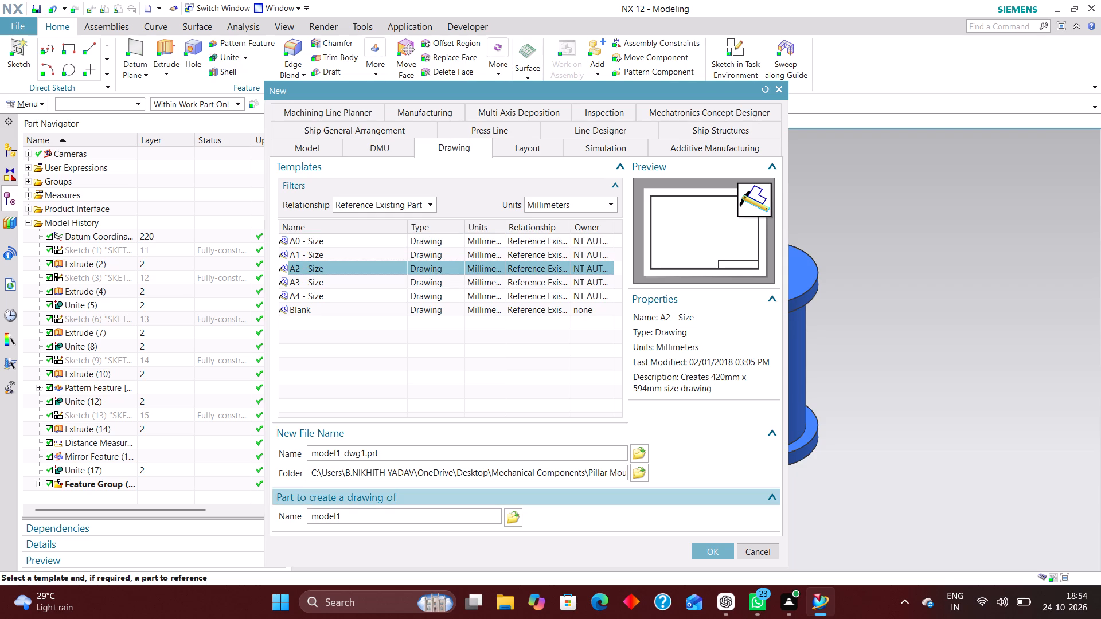
left_click(712, 550)
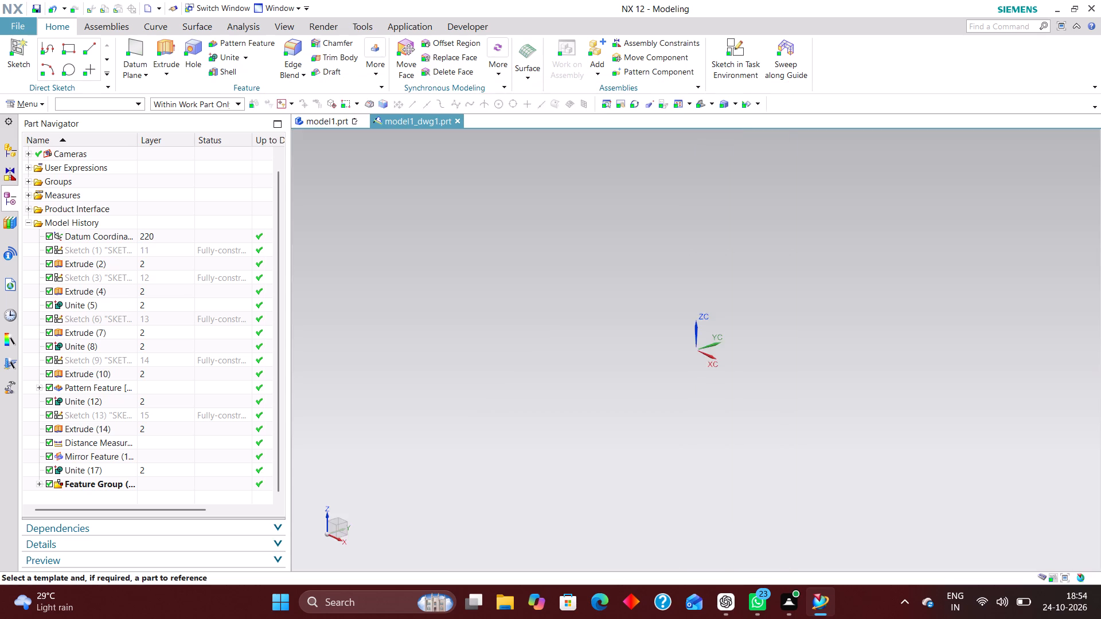
left_click(351, 193)
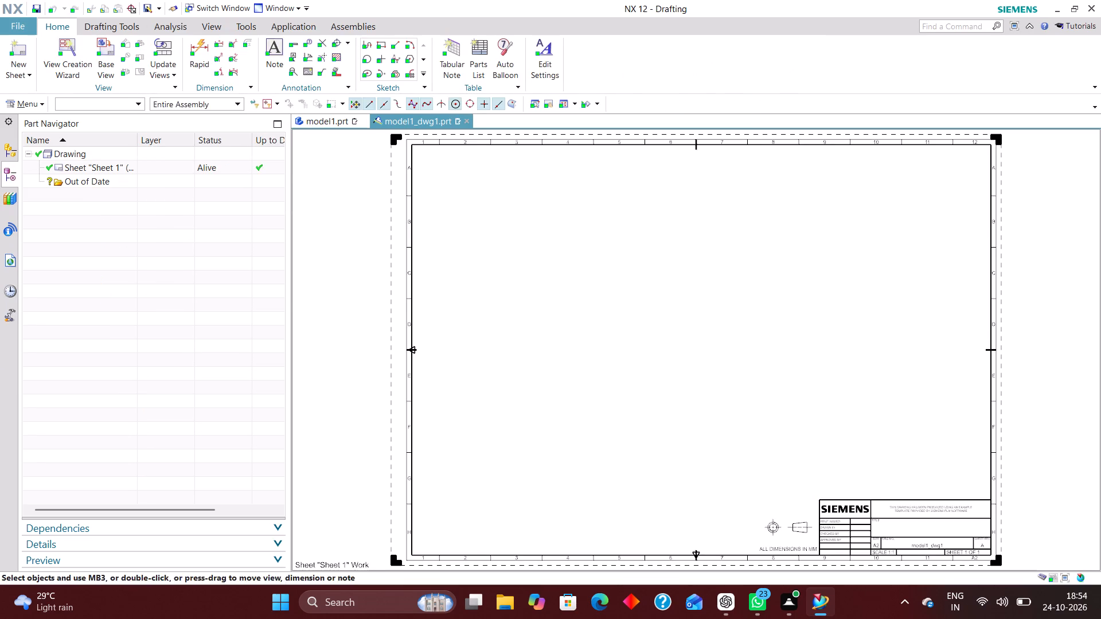
left_click(442, 284)
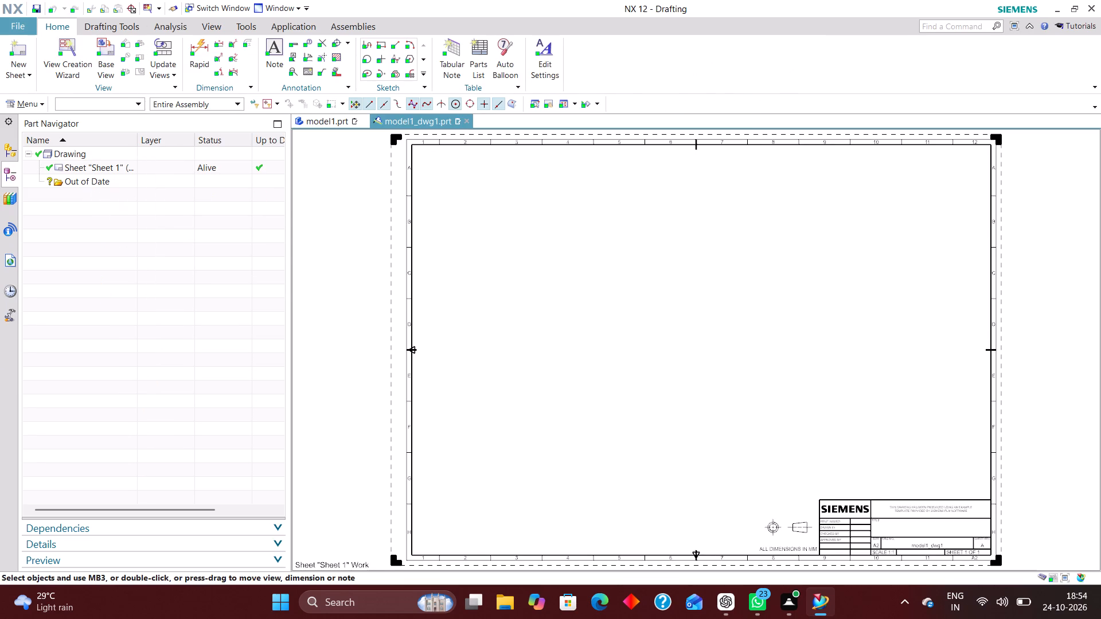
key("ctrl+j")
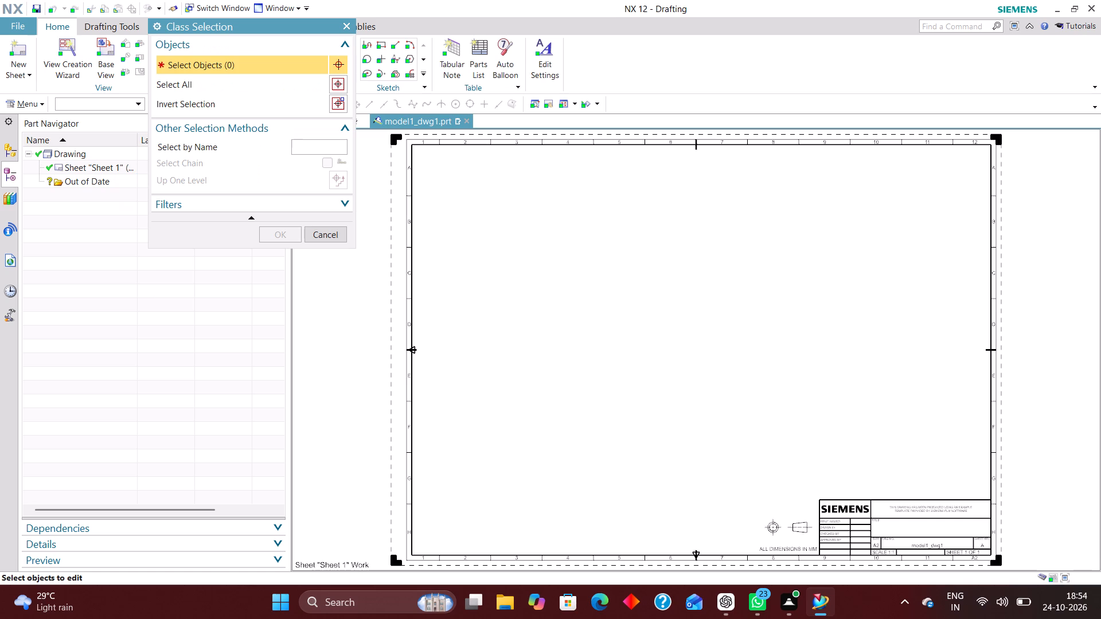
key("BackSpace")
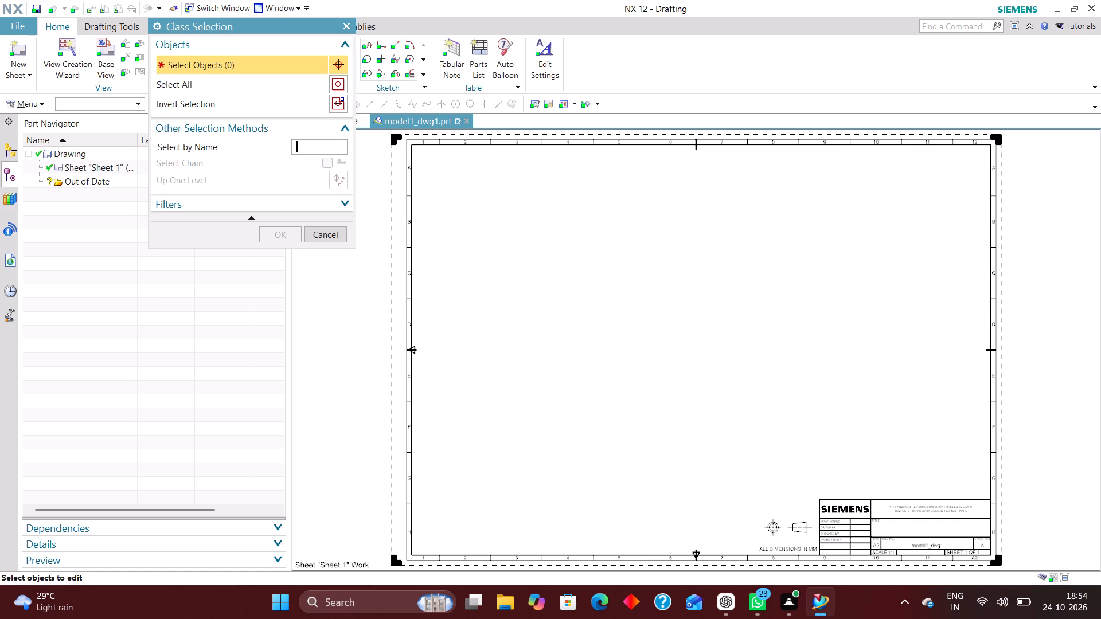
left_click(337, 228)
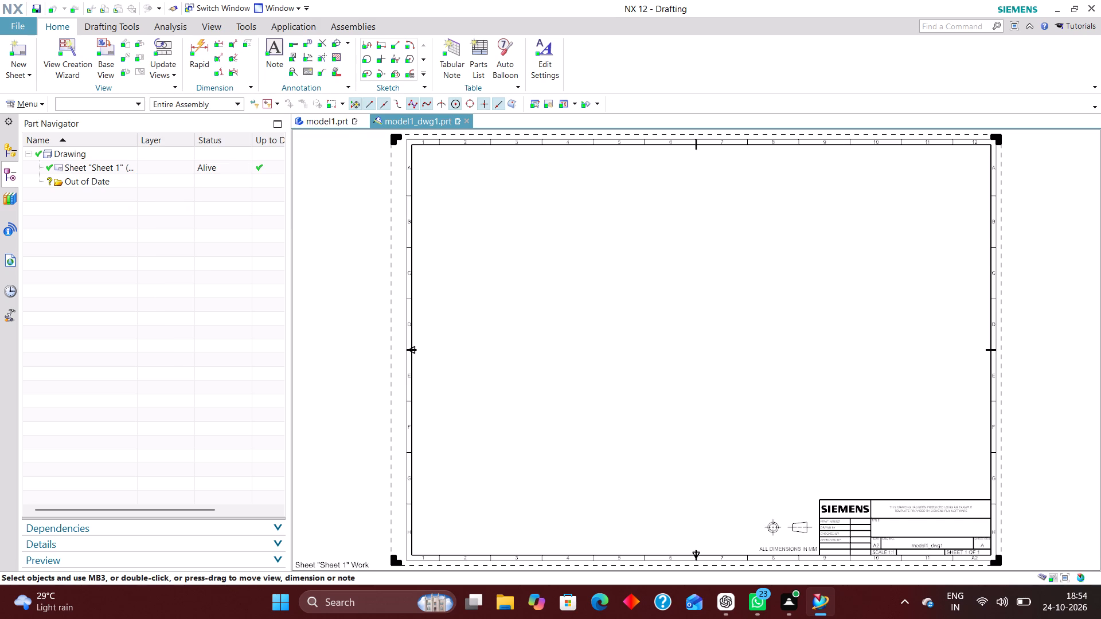
Set the drawing's work layer to 2 and make layer 256 selectable instead of visible only.
key("ctrl+l")
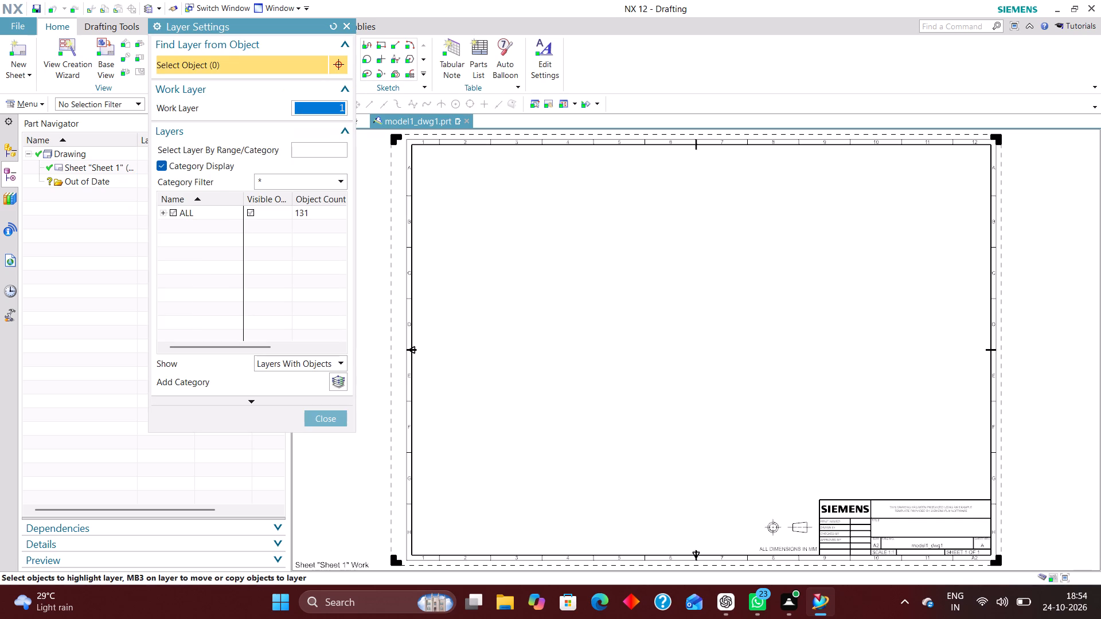
key("2")
key("Return")
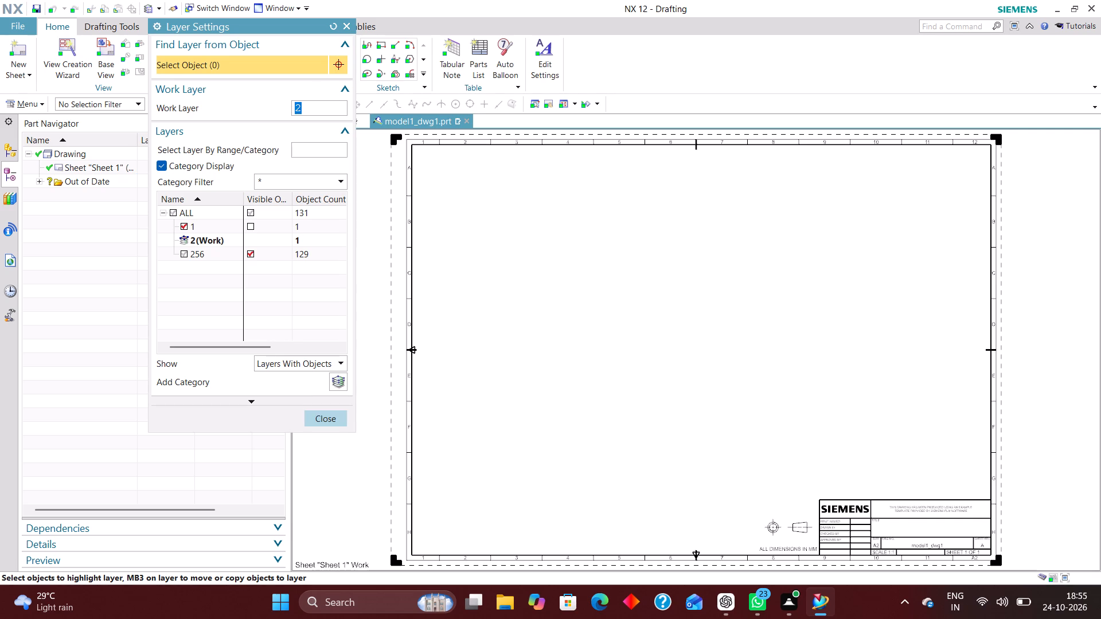
left_click(184, 250)
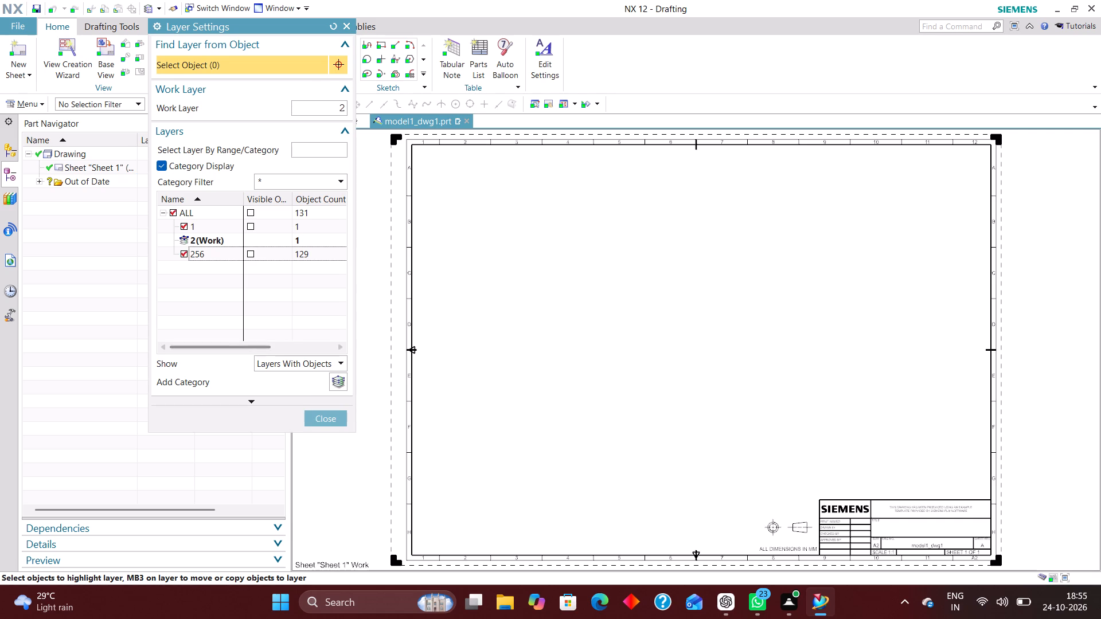
left_click(327, 424)
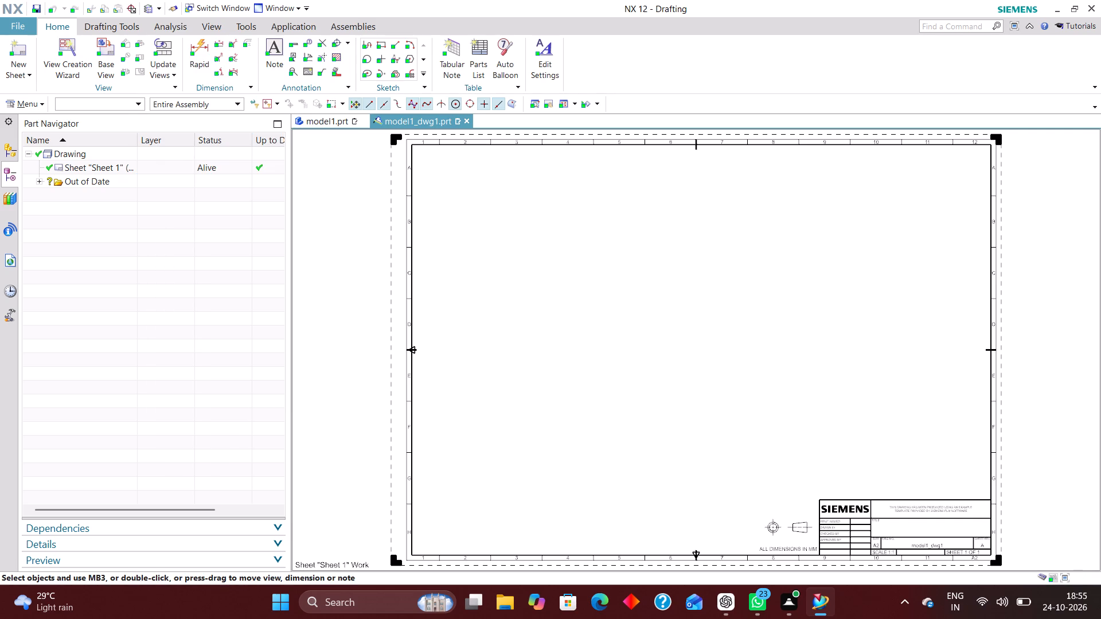
Place an Isometric base view of the bracket at 1:1 scale near the sheet's upper-right corner, without any projected views.
left_click(107, 53)
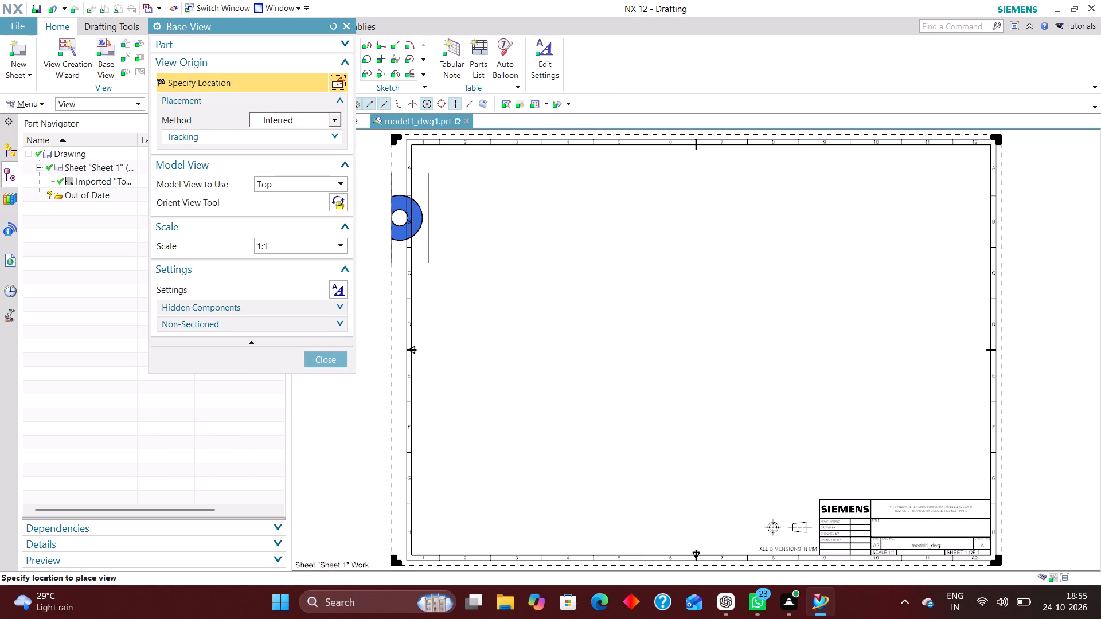
left_click(323, 184)
left_click(301, 275)
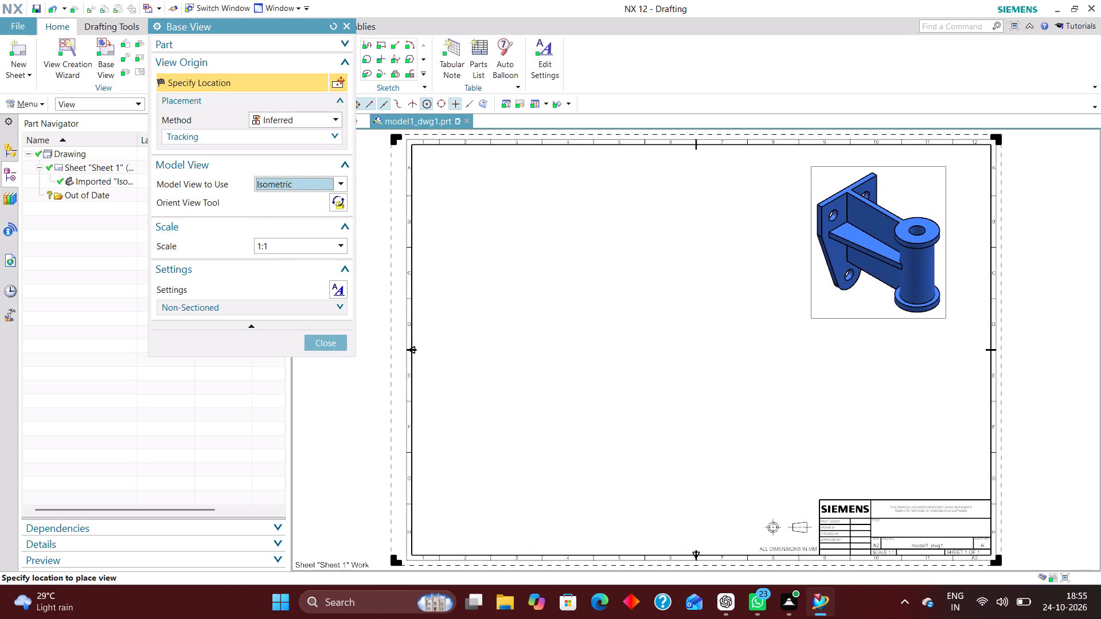
left_click(878, 242)
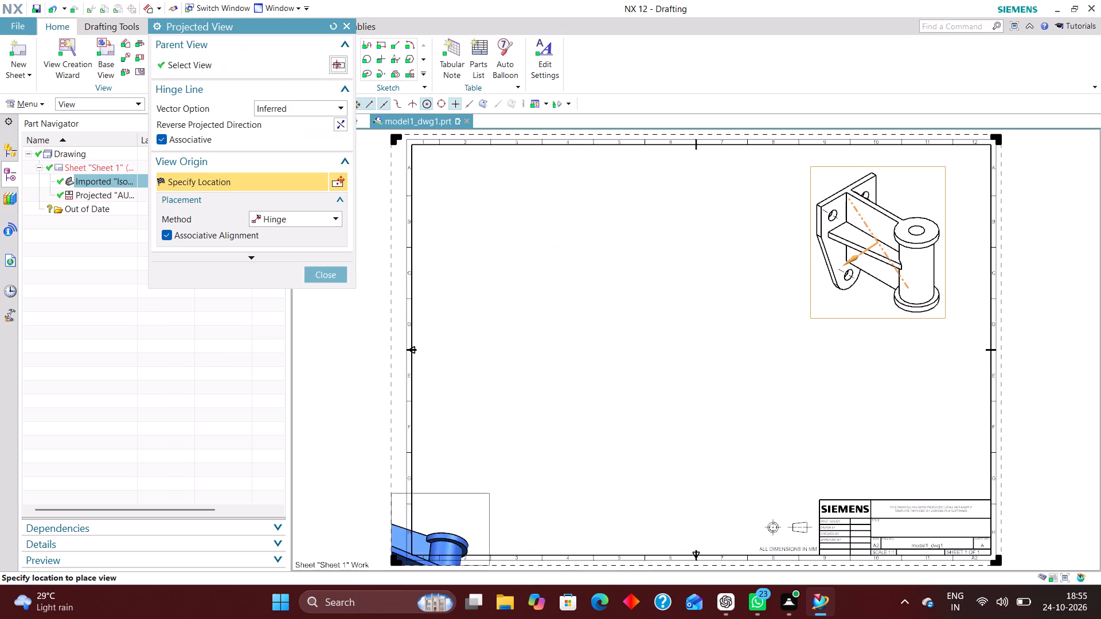
left_click(329, 276)
Place a Top base view of the bracket at 1:1 scale in the upper-left half of the sheet, without projected views.
left_click(112, 46)
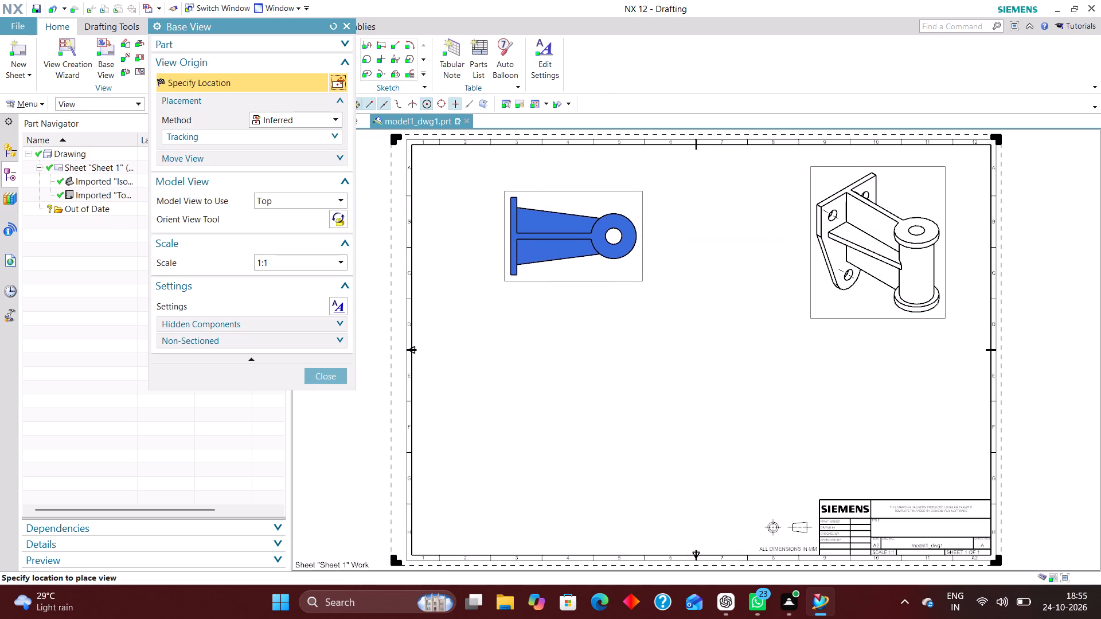
left_click(610, 228)
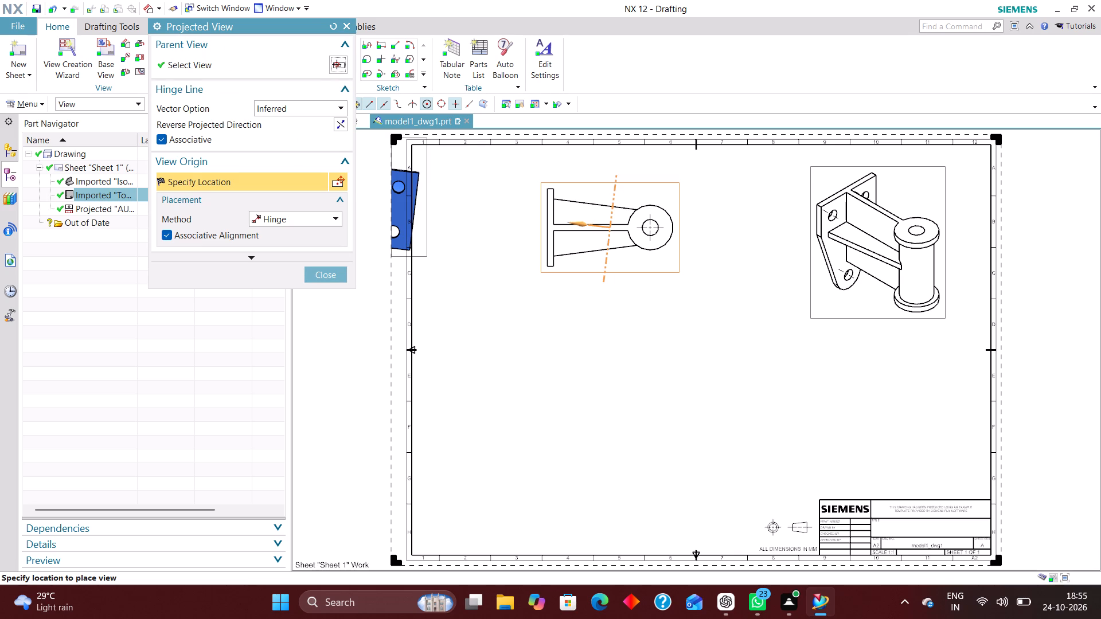
left_click(332, 278)
Place a Front base view at 1:1 in the sheet's lower-left area, reoriented to face the mounting plate with the pillar in front.
left_click(104, 52)
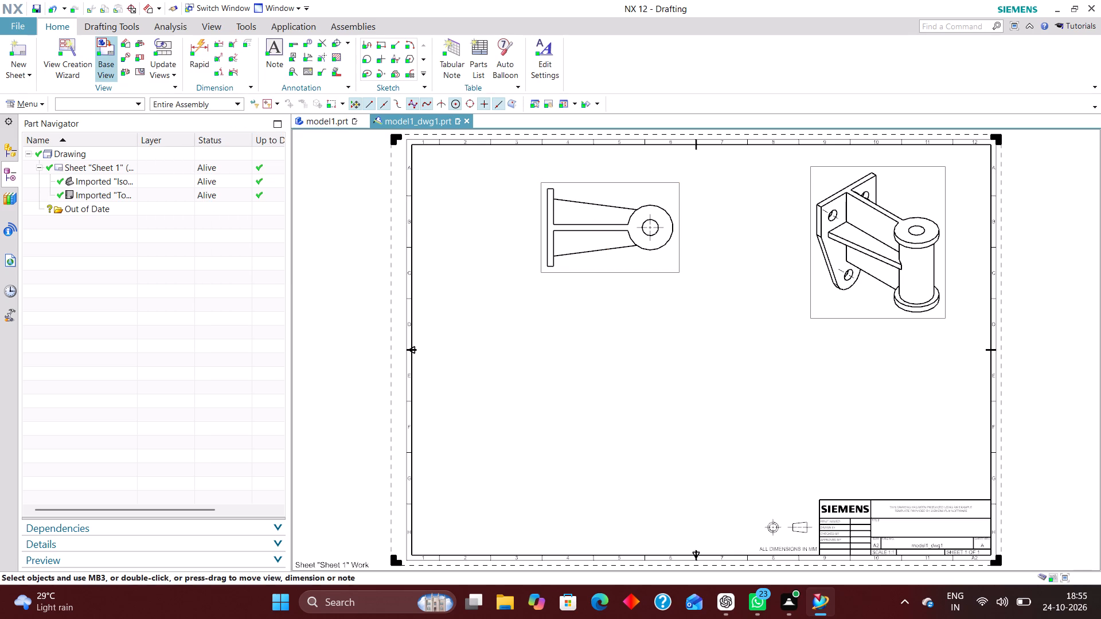
left_click(291, 199)
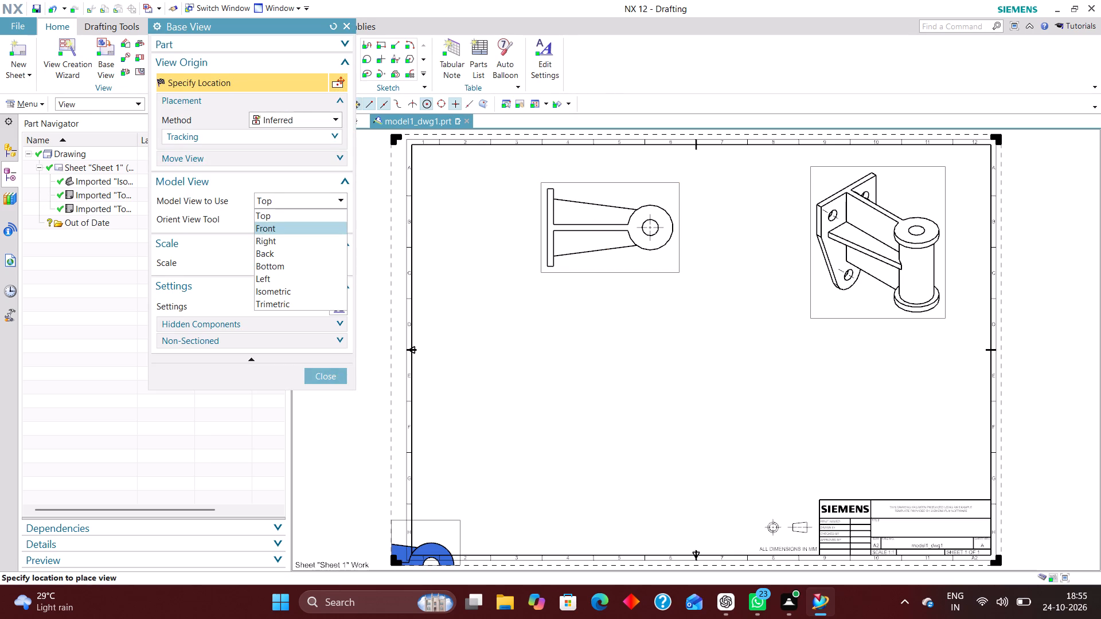
left_click(294, 230)
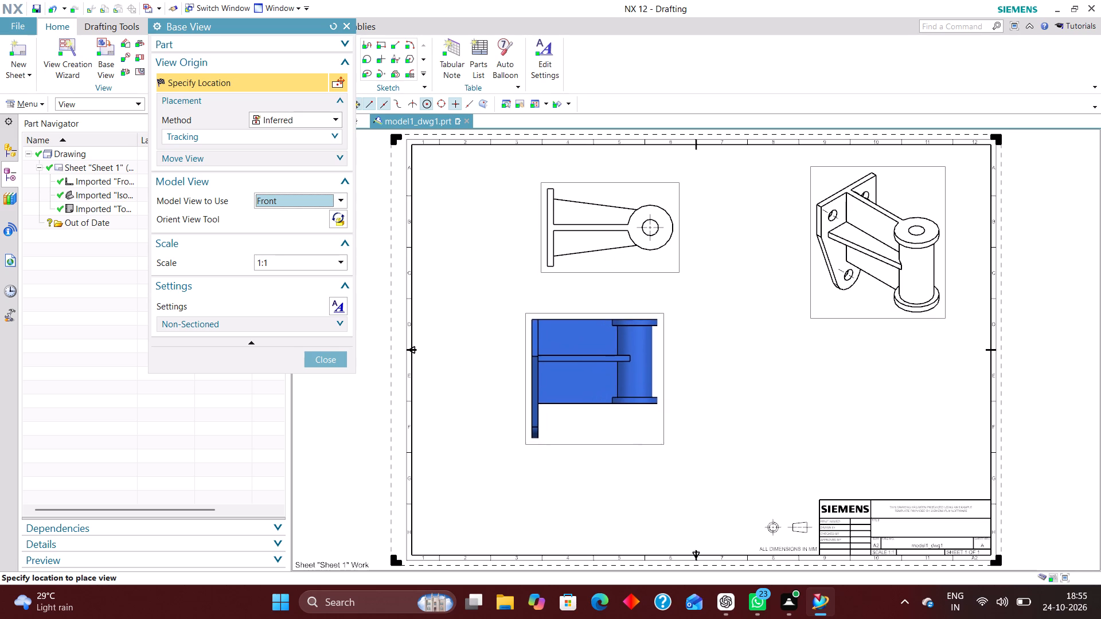
left_click(338, 219)
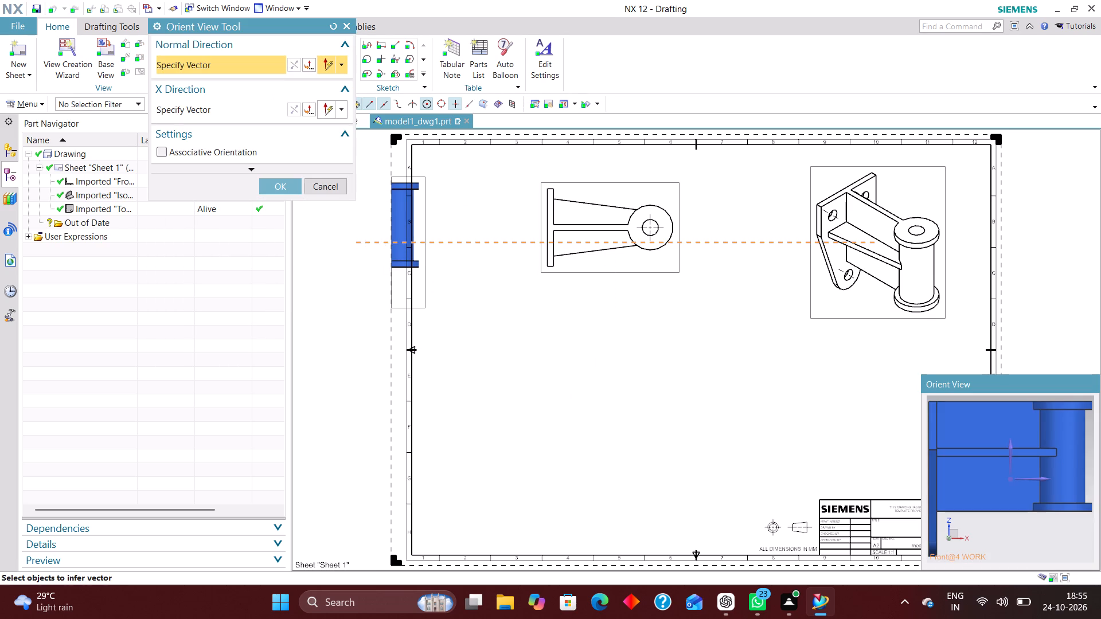
middle_click_drag(1059, 538, 1027, 547)
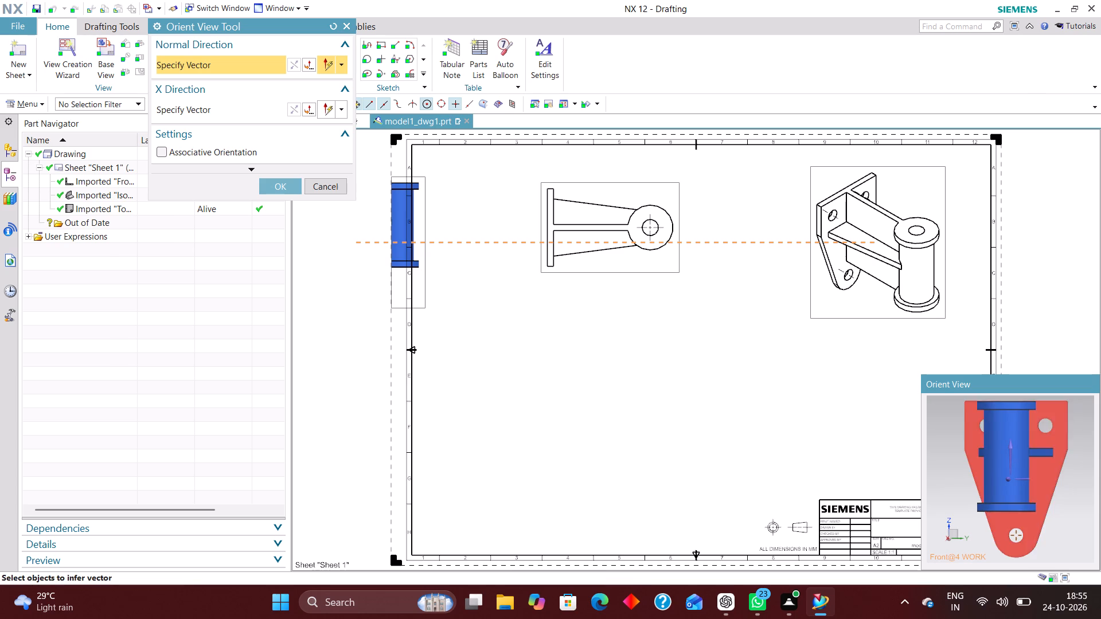
right_click_drag(1080, 538, 999, 541)
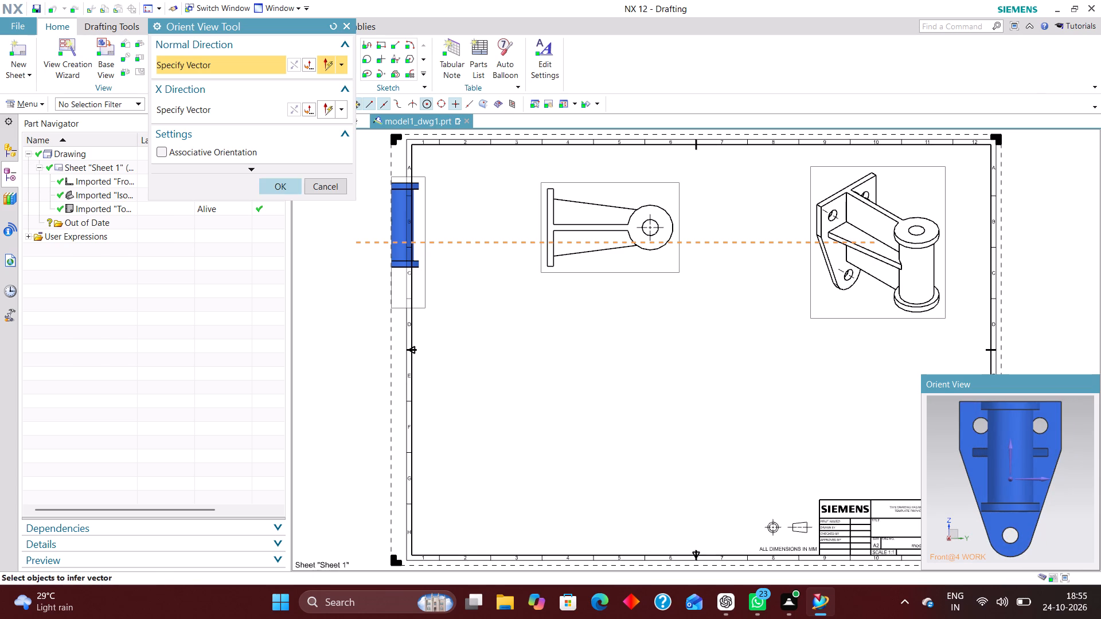
left_click(274, 186)
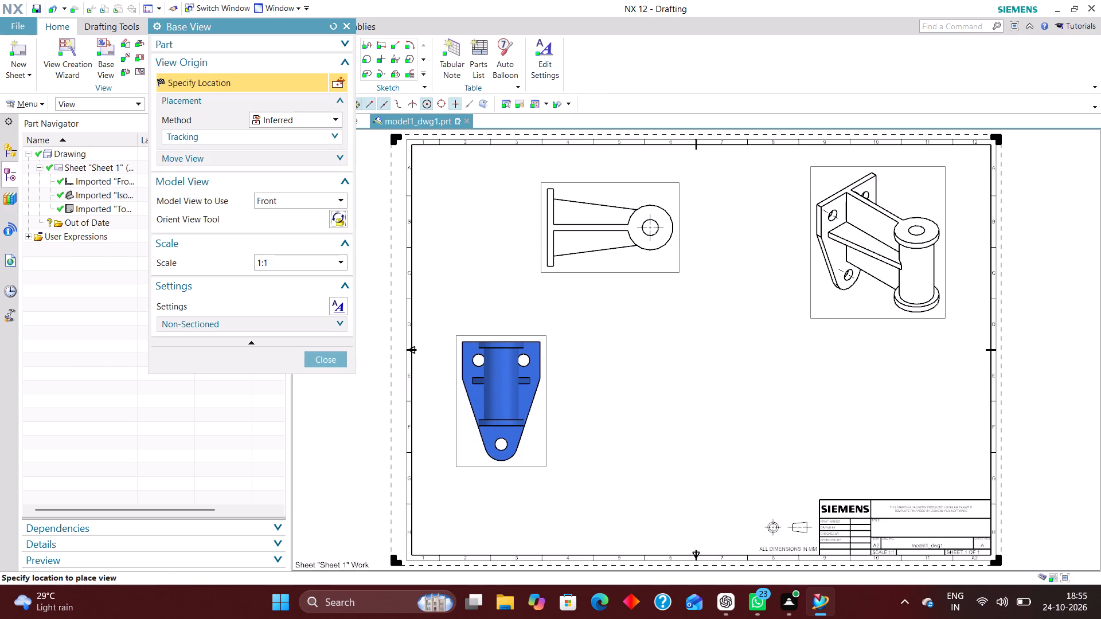
left_click(501, 401)
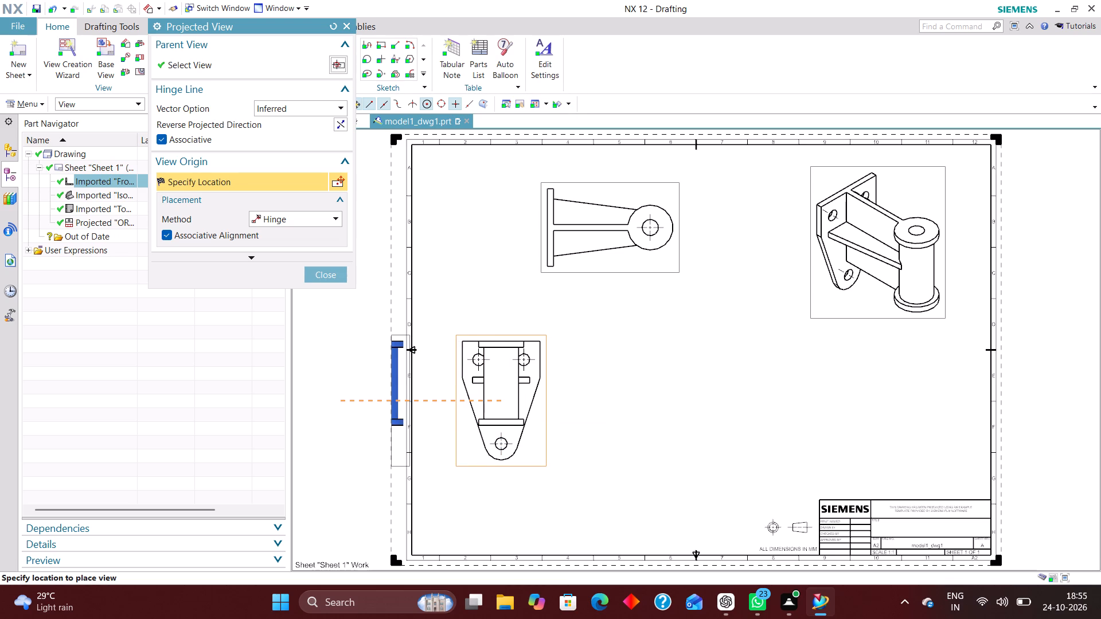
left_click(311, 272)
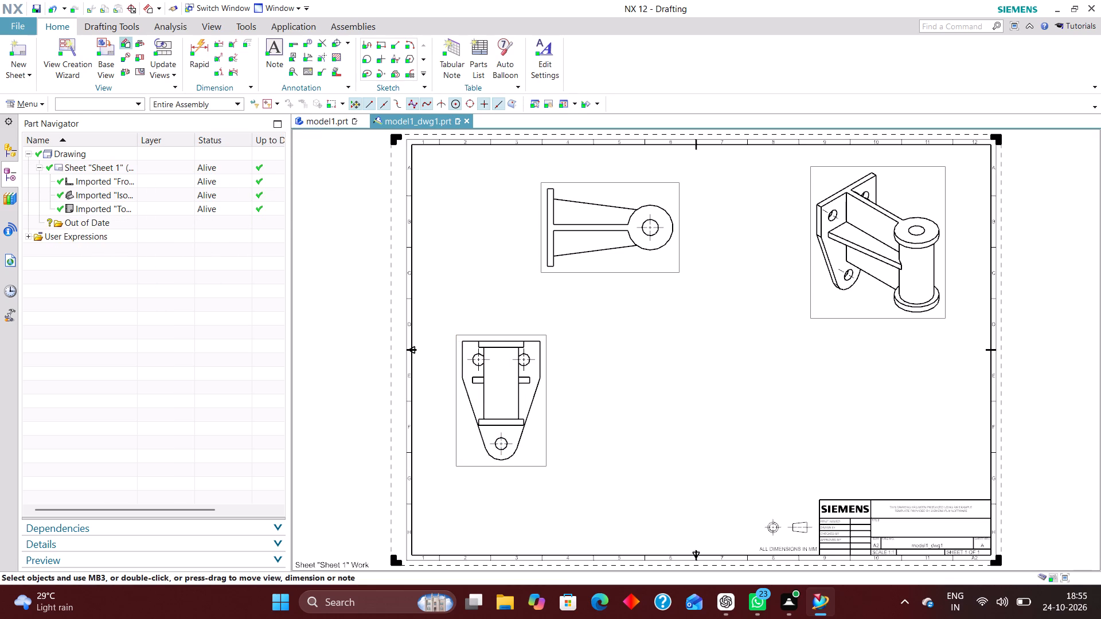
left_click(112, 52)
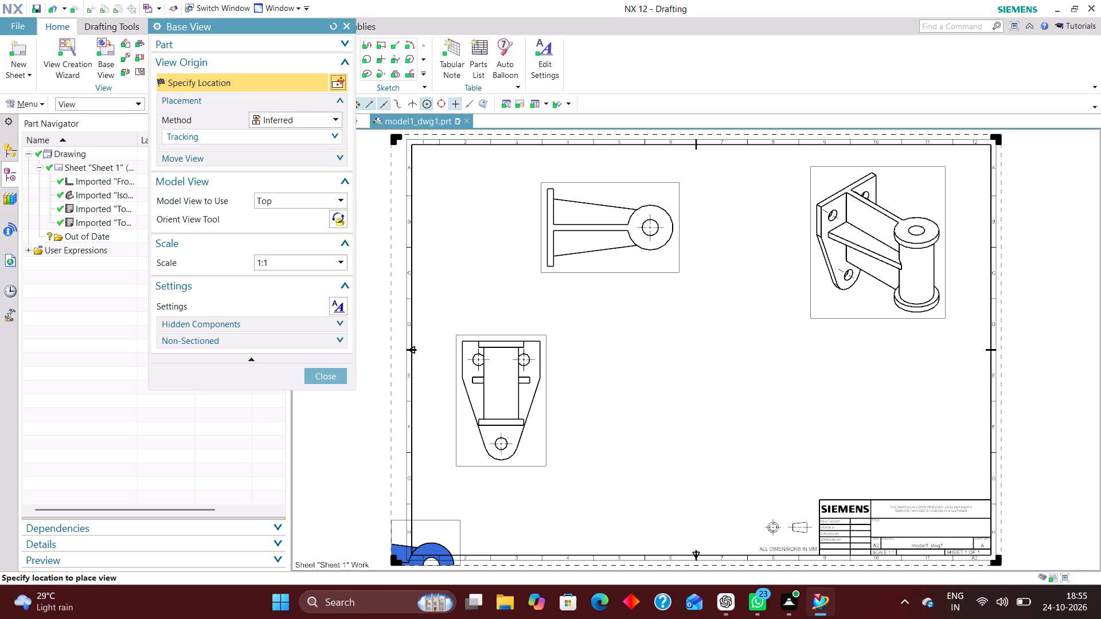
left_click(340, 370)
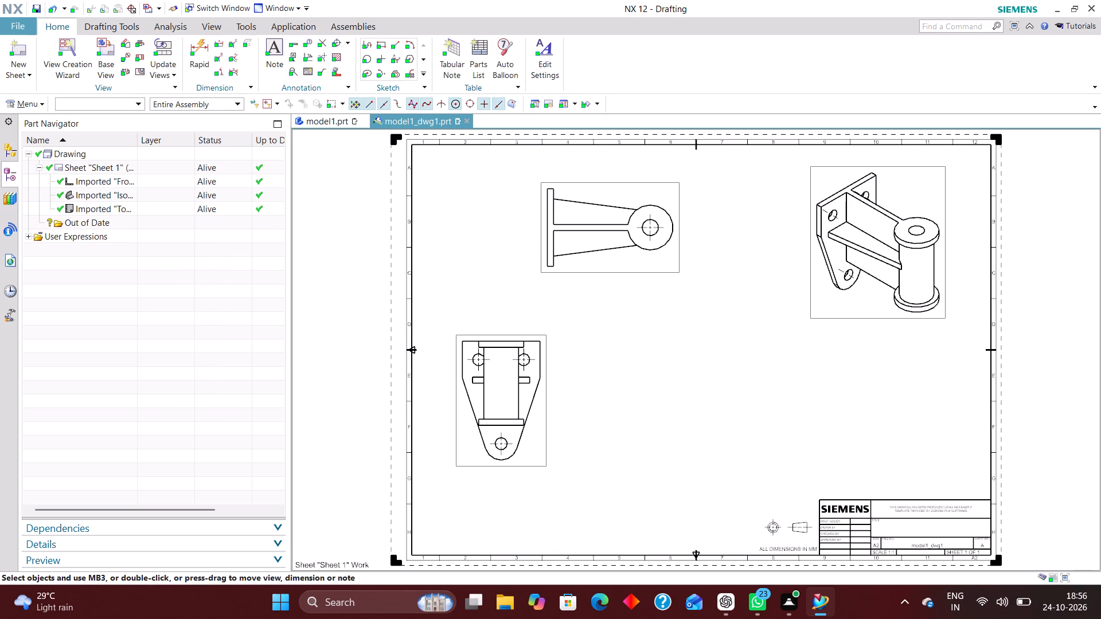
Sketch a vertical section line about 195 mm long through the middle of the mounting-plate view, extending past both ends.
left_click(136, 40)
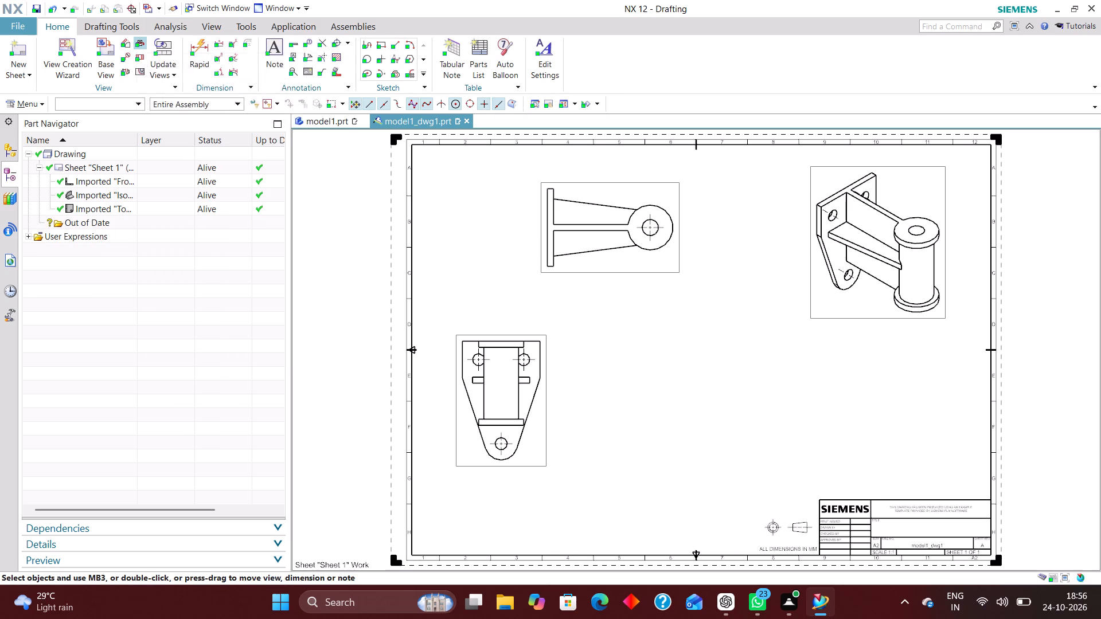
left_click(547, 408)
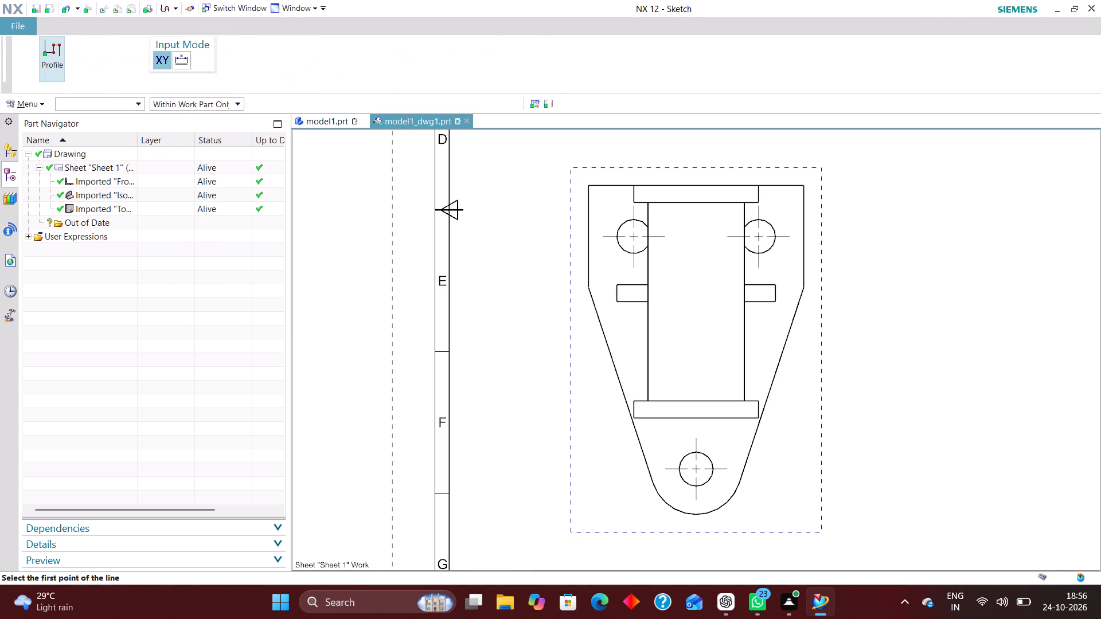
scroll(533, 277, "down", 3)
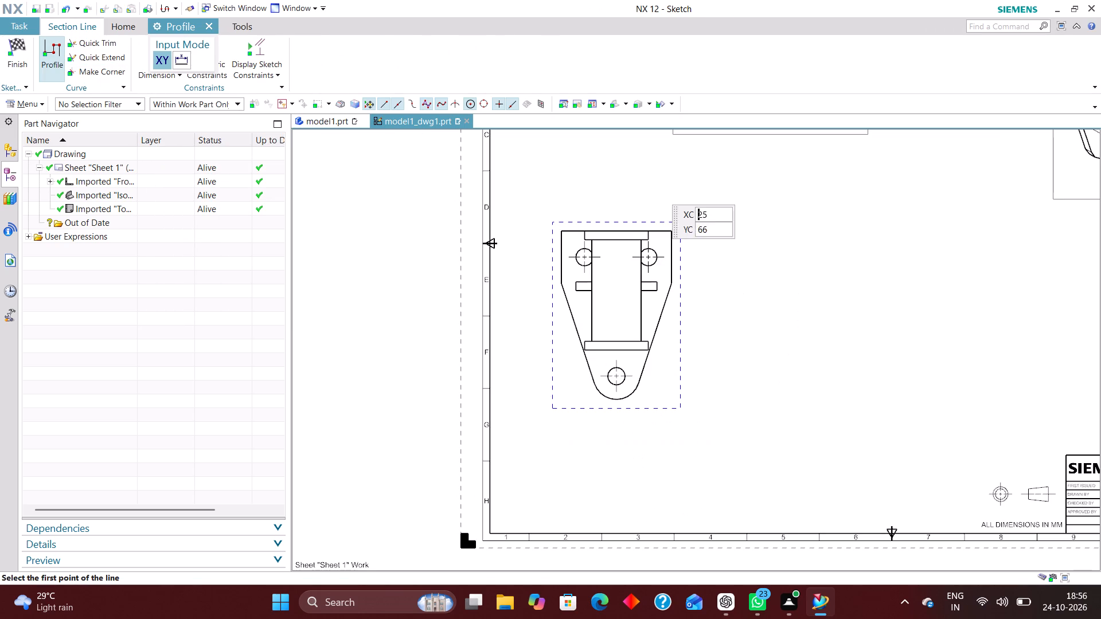
left_click(613, 166)
left_click(614, 449)
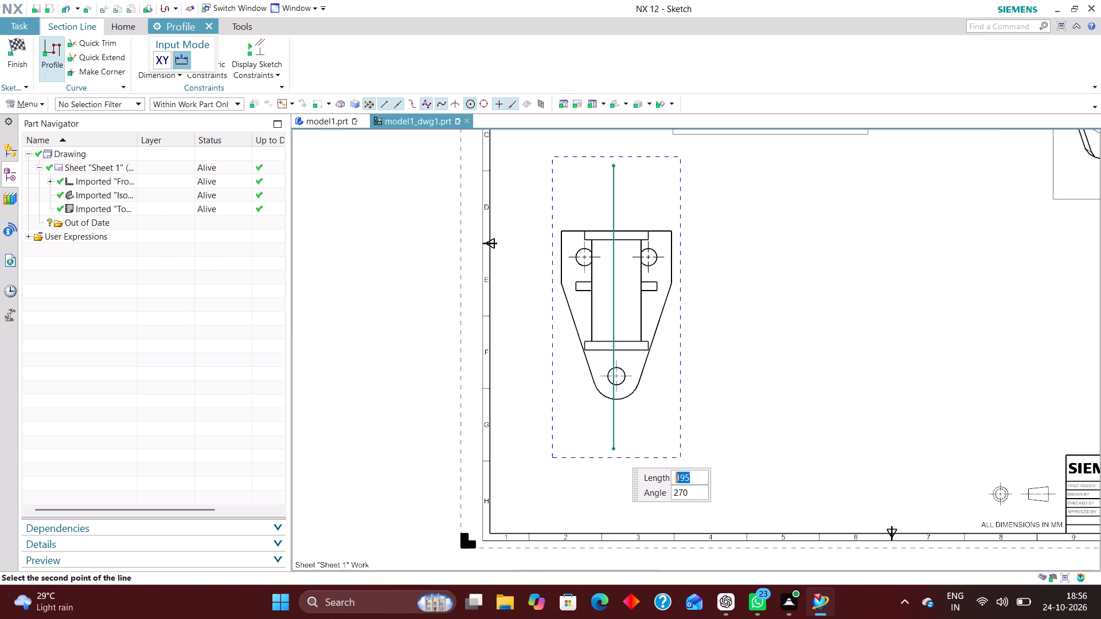
left_click(210, 23)
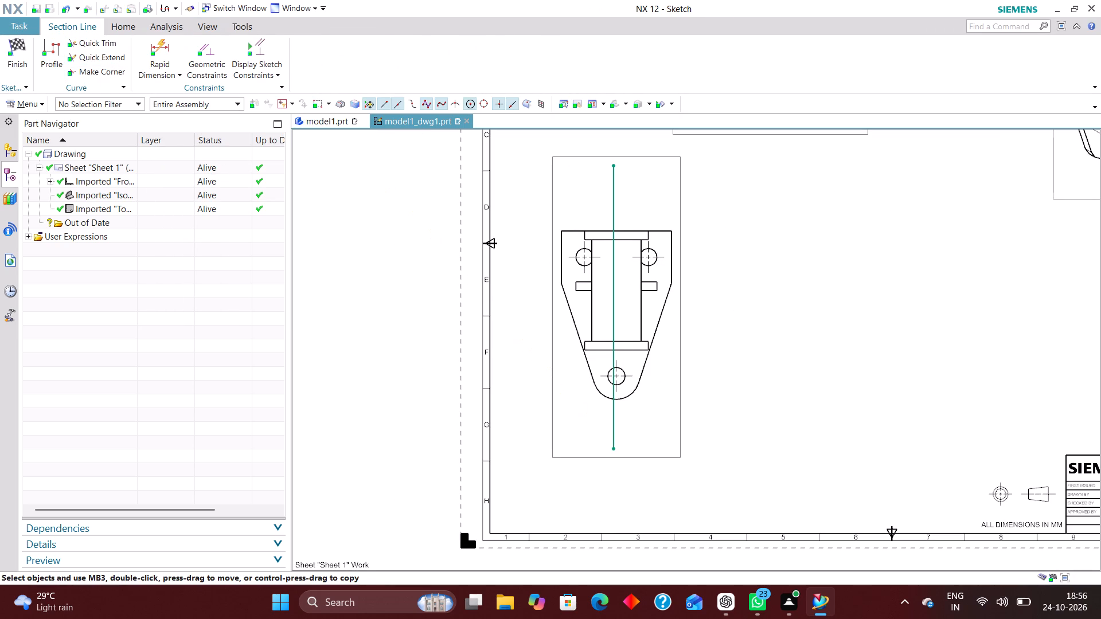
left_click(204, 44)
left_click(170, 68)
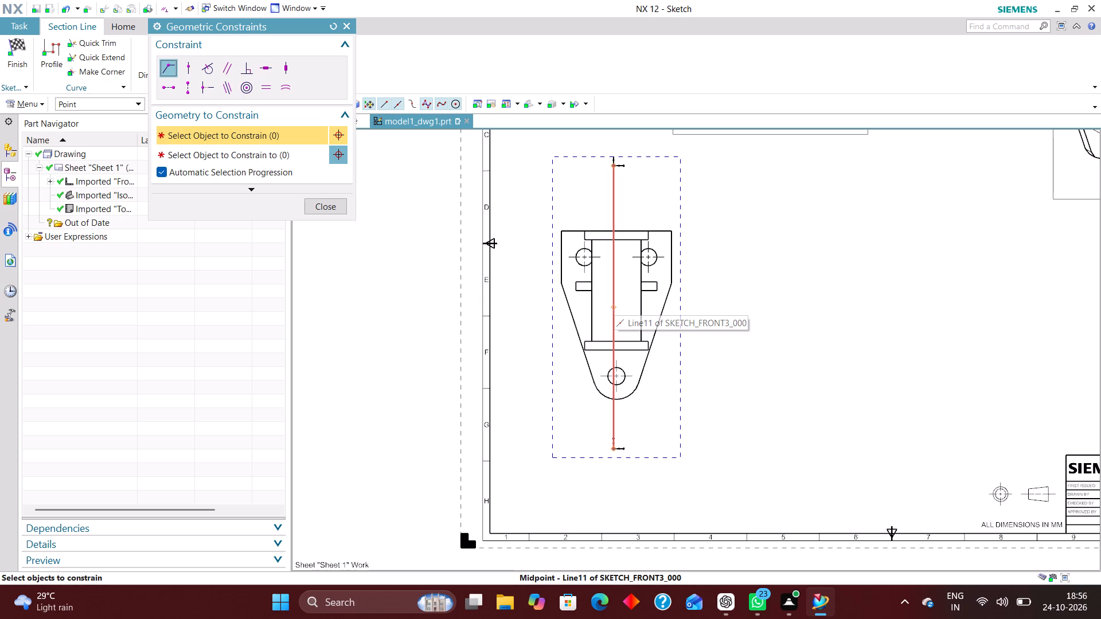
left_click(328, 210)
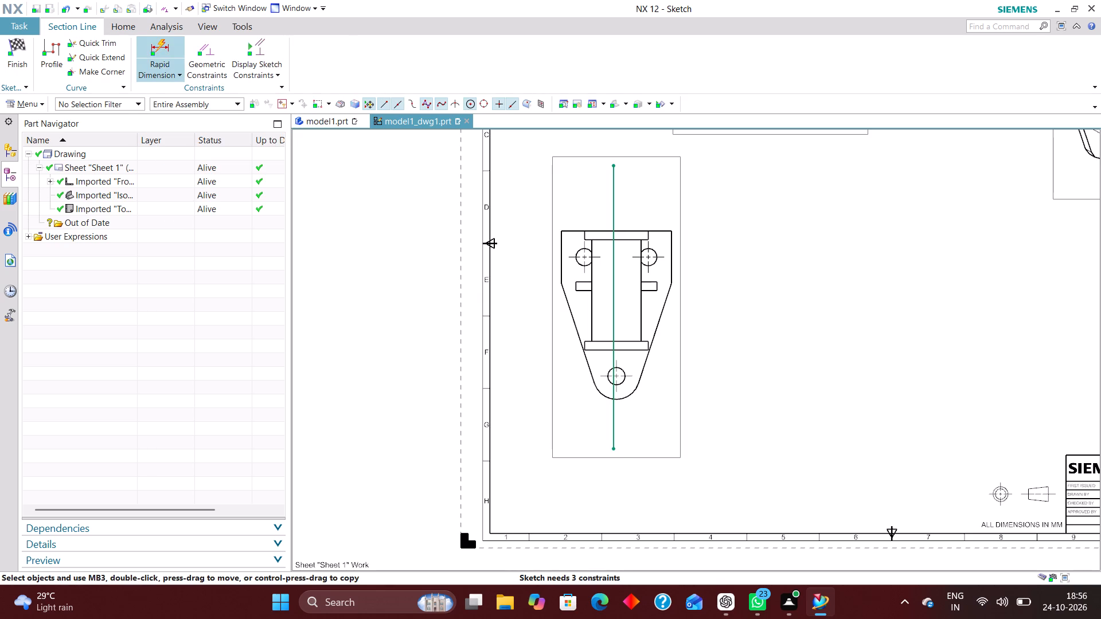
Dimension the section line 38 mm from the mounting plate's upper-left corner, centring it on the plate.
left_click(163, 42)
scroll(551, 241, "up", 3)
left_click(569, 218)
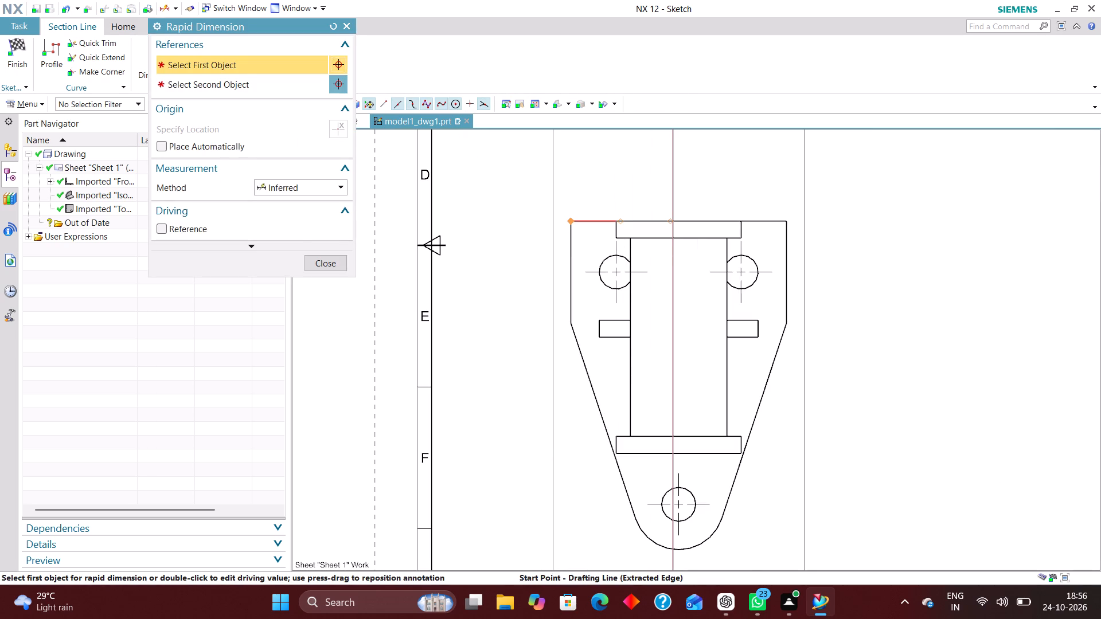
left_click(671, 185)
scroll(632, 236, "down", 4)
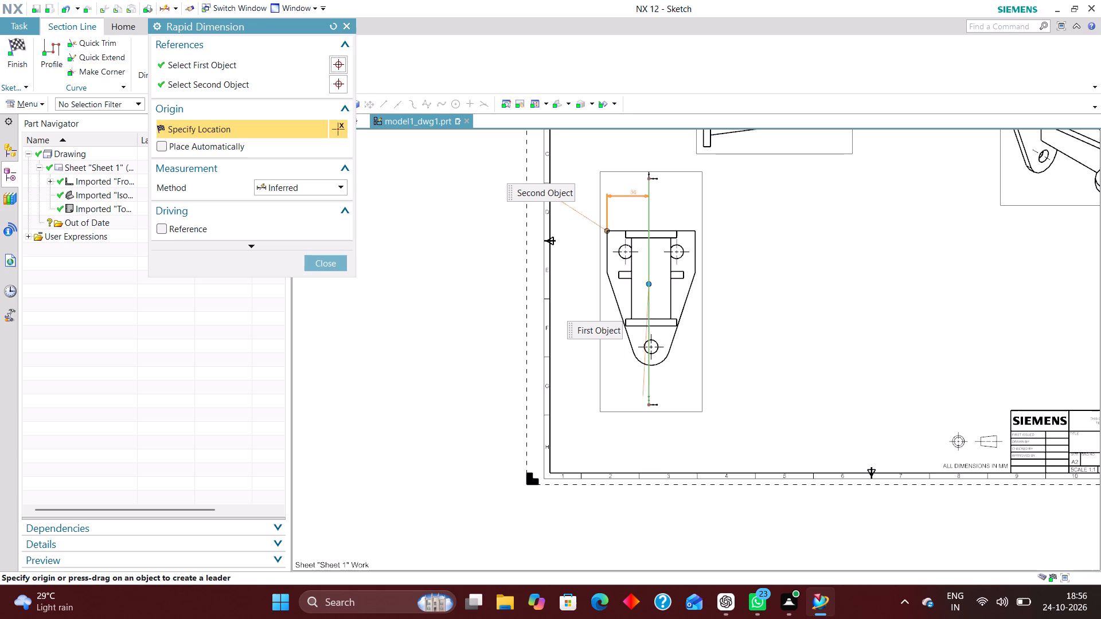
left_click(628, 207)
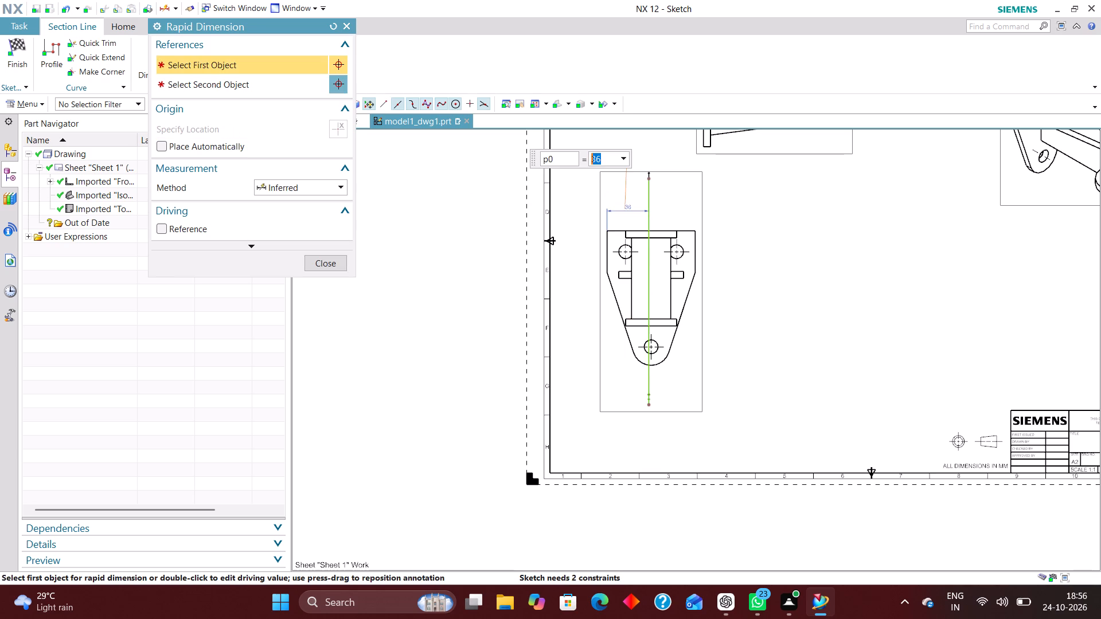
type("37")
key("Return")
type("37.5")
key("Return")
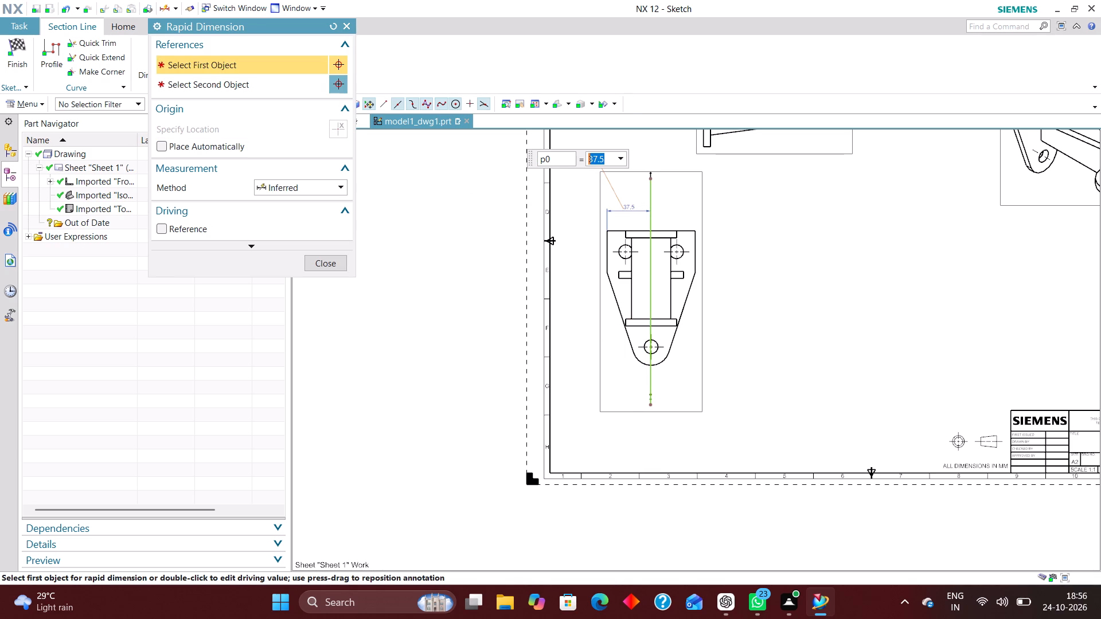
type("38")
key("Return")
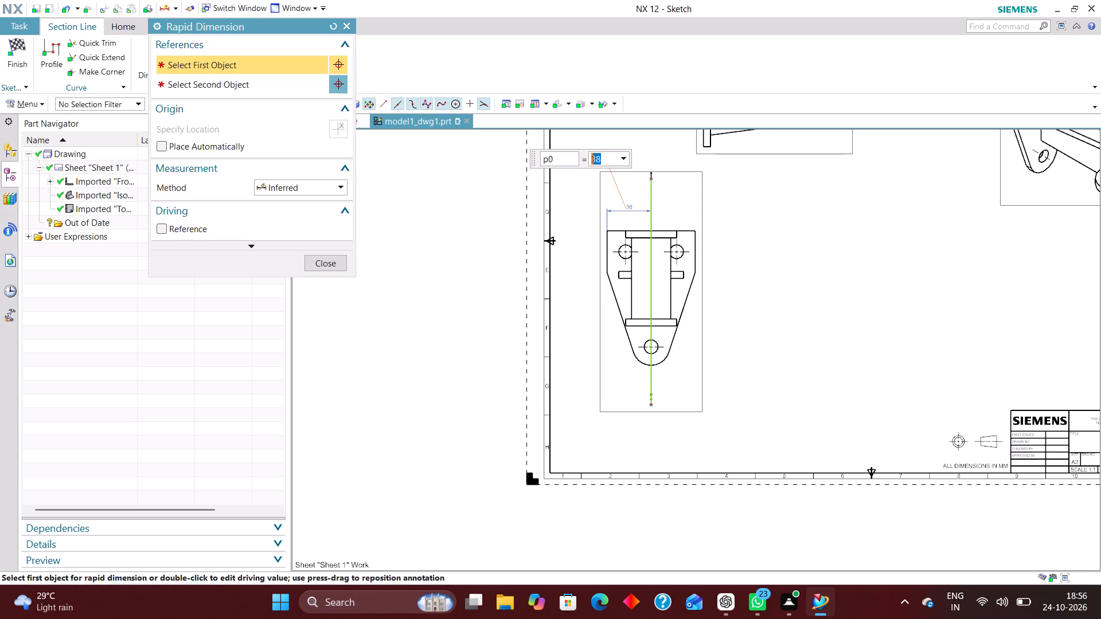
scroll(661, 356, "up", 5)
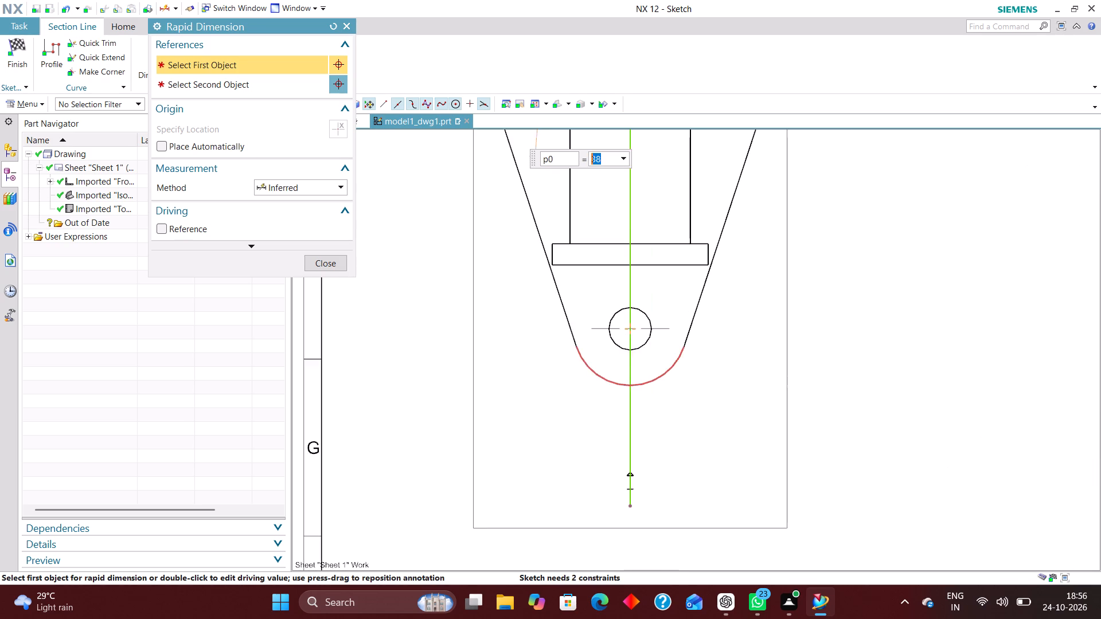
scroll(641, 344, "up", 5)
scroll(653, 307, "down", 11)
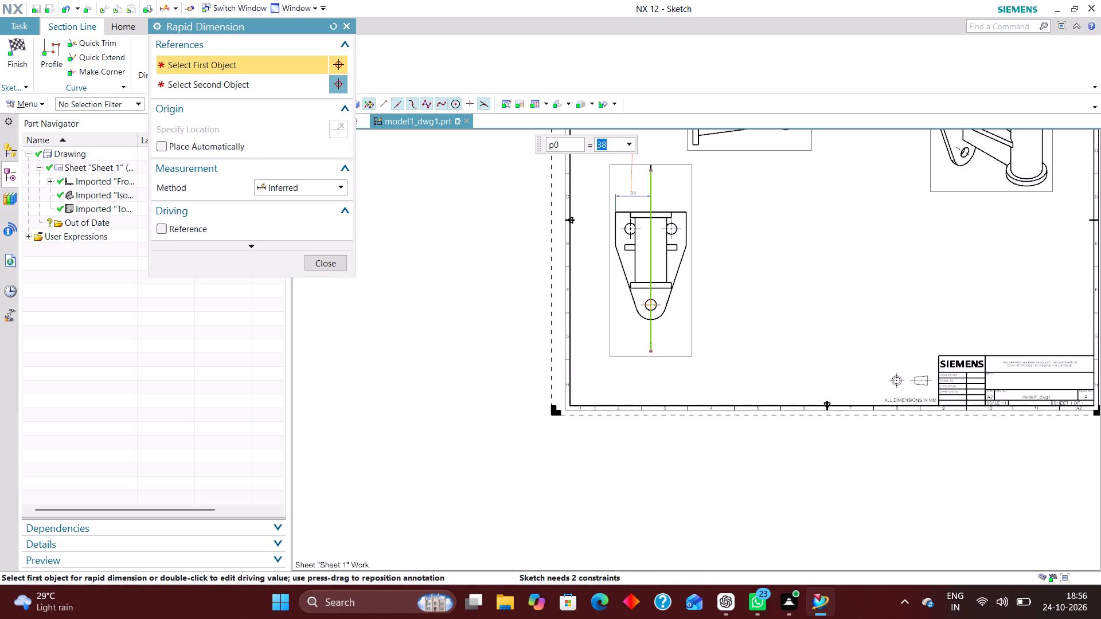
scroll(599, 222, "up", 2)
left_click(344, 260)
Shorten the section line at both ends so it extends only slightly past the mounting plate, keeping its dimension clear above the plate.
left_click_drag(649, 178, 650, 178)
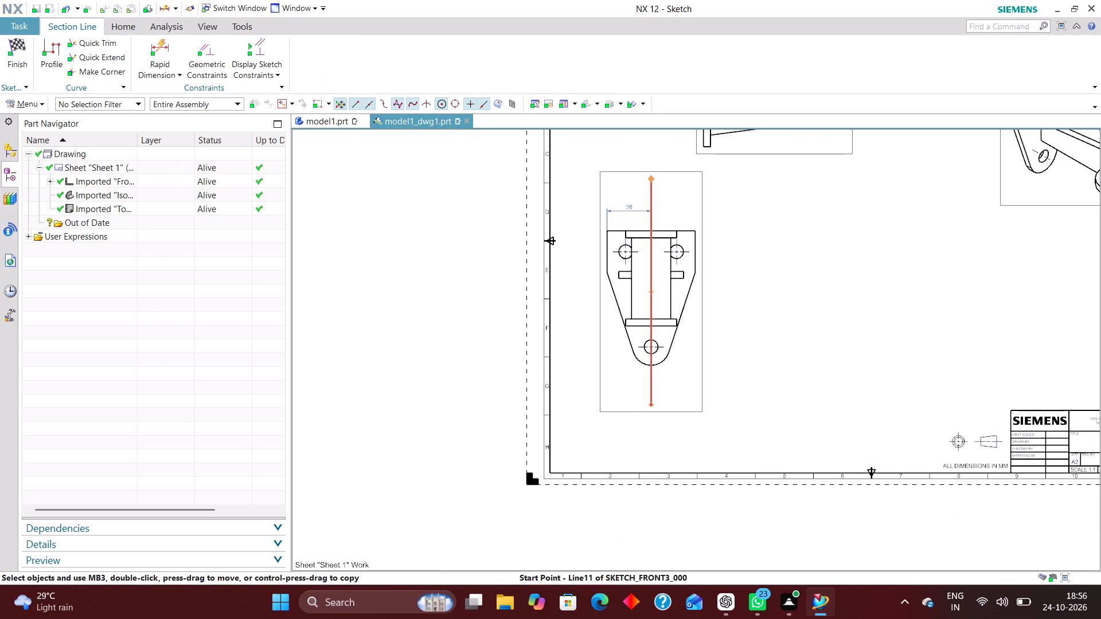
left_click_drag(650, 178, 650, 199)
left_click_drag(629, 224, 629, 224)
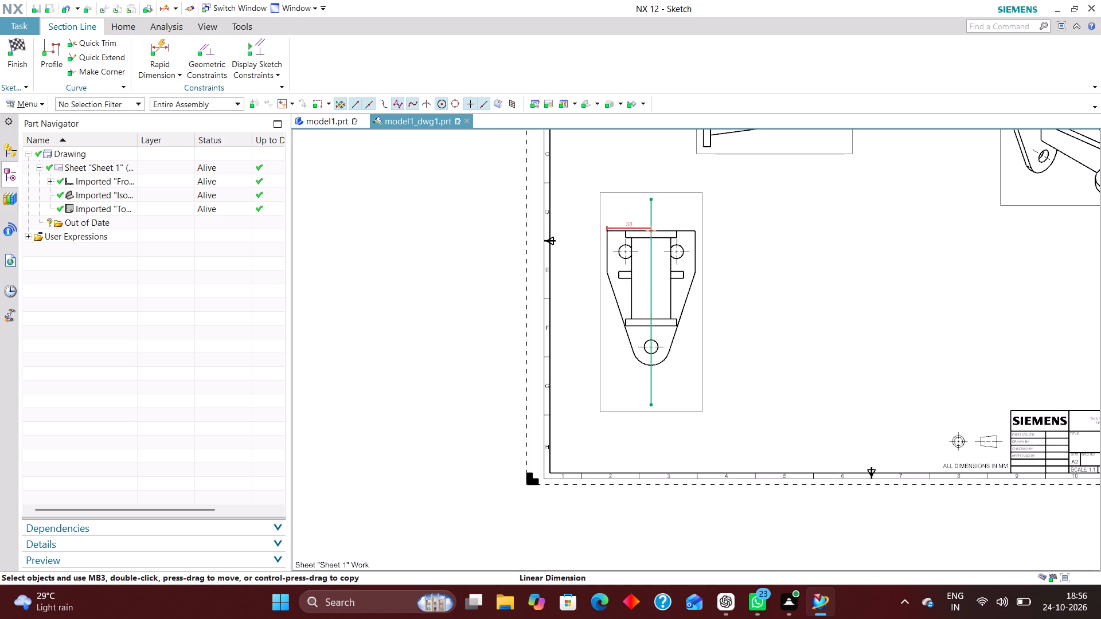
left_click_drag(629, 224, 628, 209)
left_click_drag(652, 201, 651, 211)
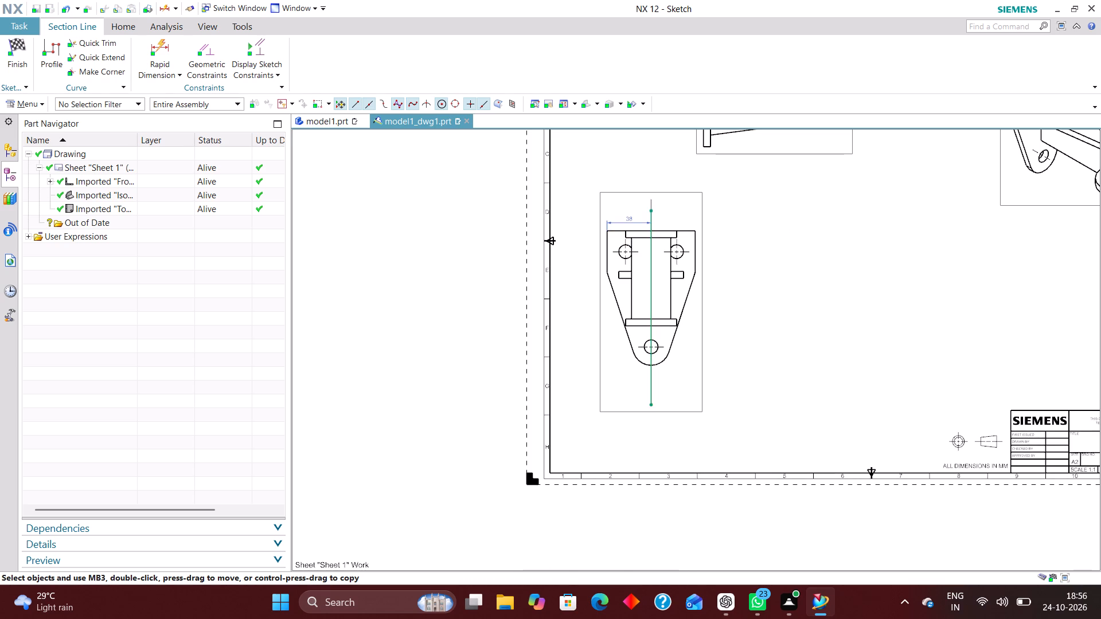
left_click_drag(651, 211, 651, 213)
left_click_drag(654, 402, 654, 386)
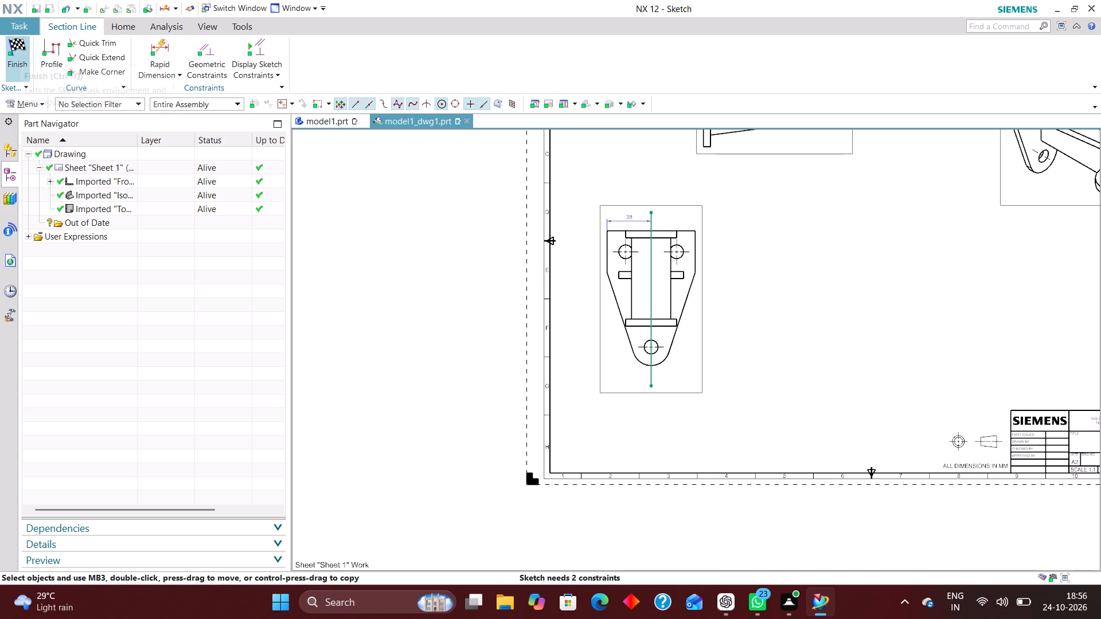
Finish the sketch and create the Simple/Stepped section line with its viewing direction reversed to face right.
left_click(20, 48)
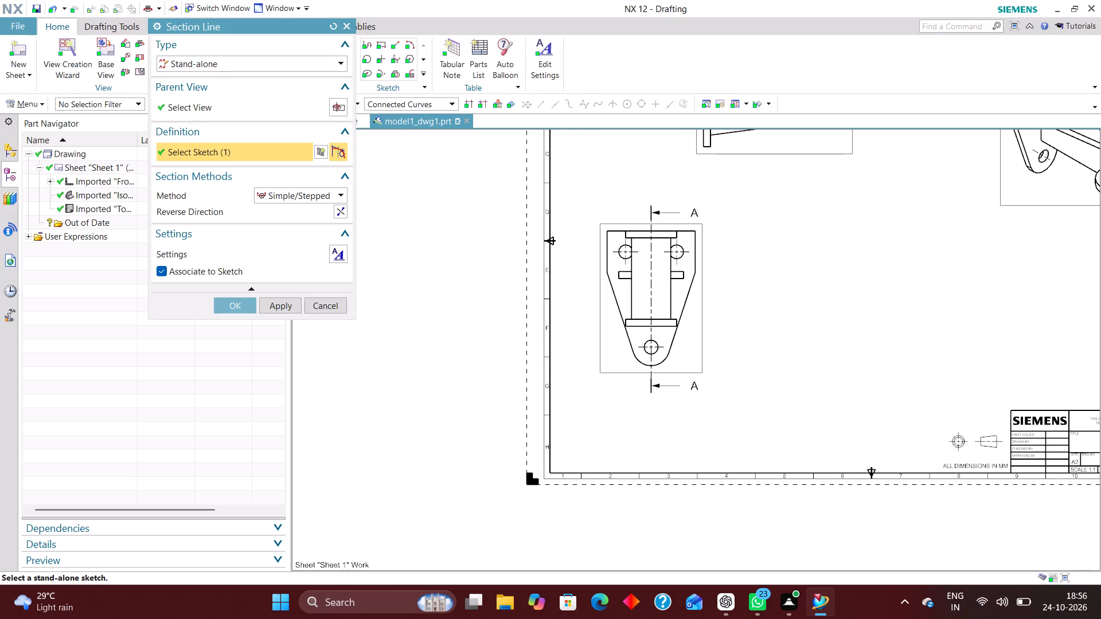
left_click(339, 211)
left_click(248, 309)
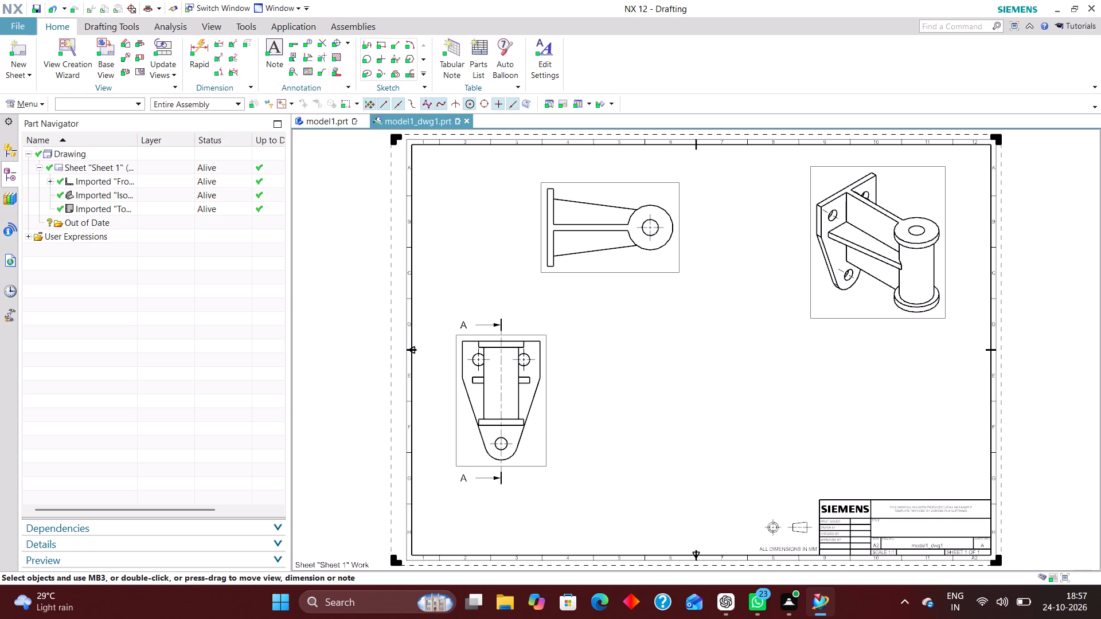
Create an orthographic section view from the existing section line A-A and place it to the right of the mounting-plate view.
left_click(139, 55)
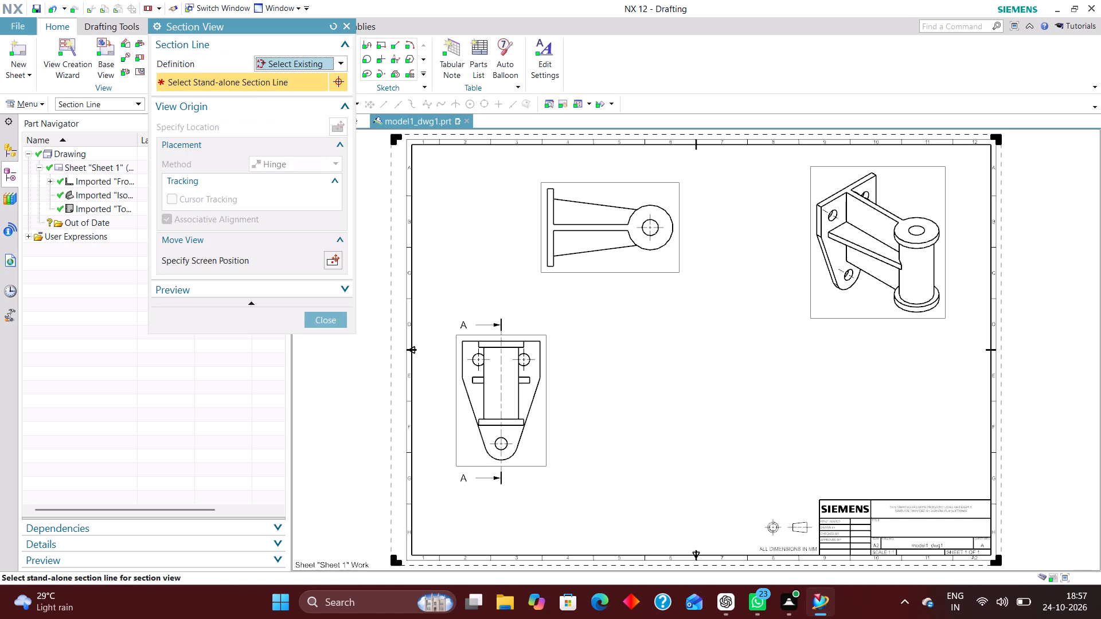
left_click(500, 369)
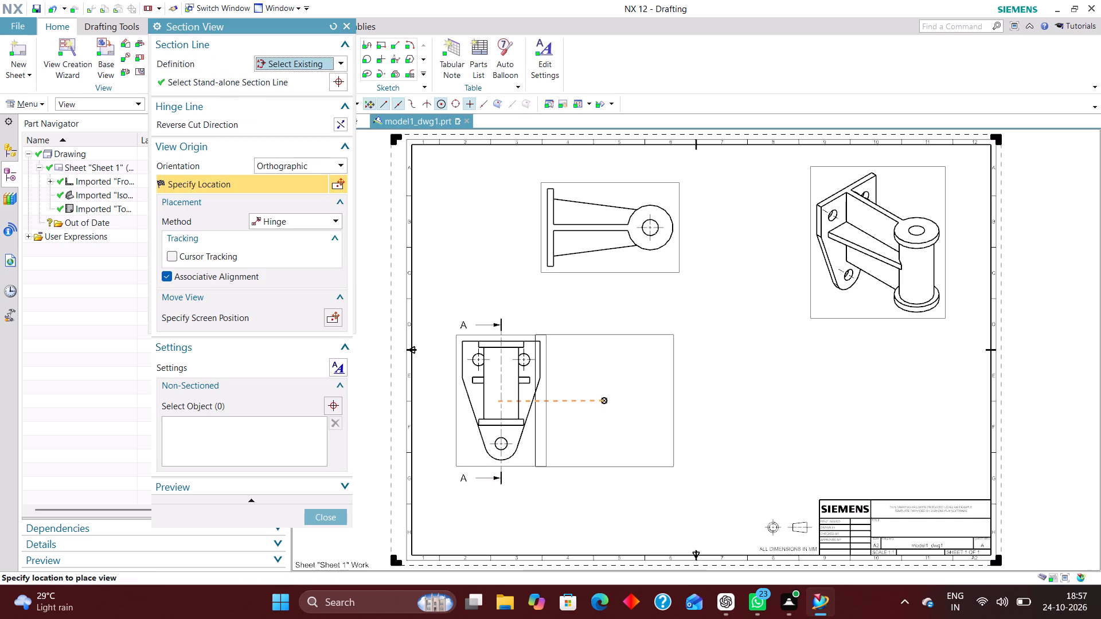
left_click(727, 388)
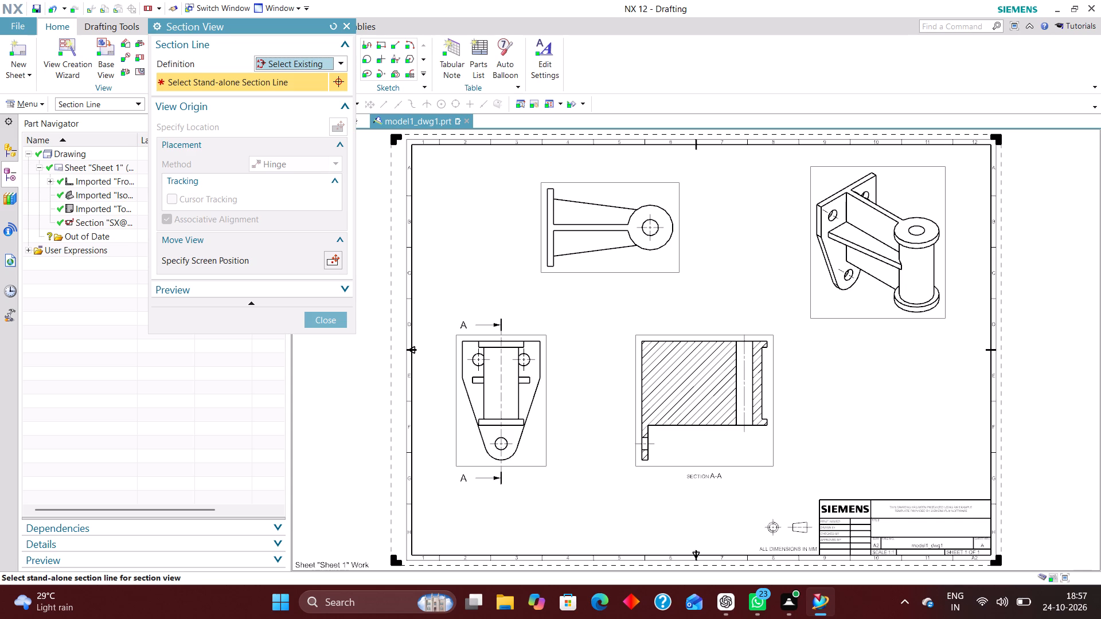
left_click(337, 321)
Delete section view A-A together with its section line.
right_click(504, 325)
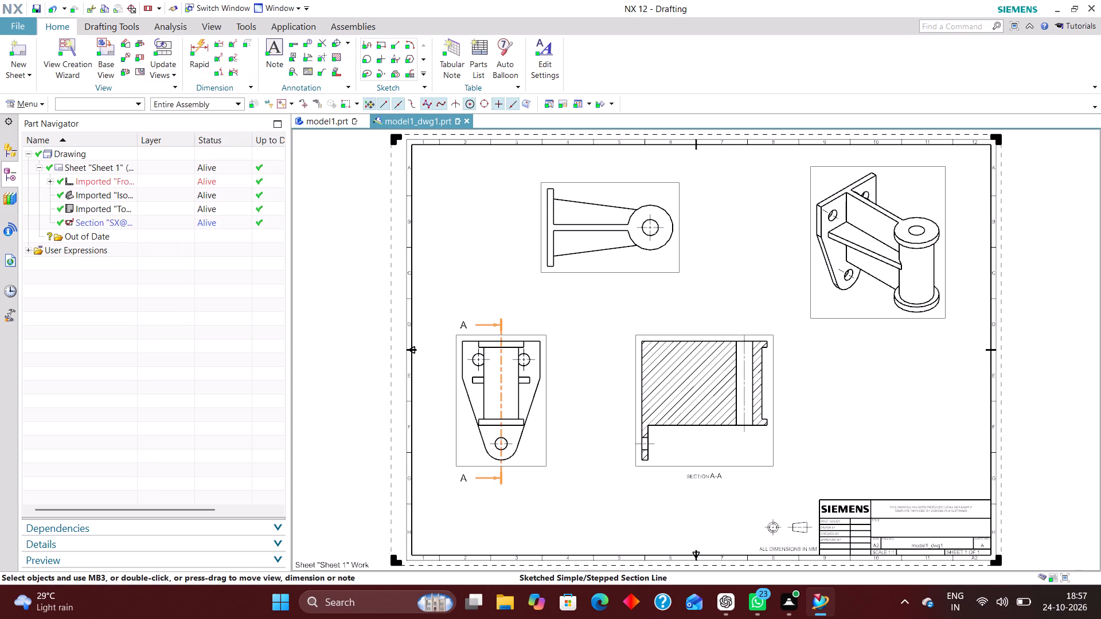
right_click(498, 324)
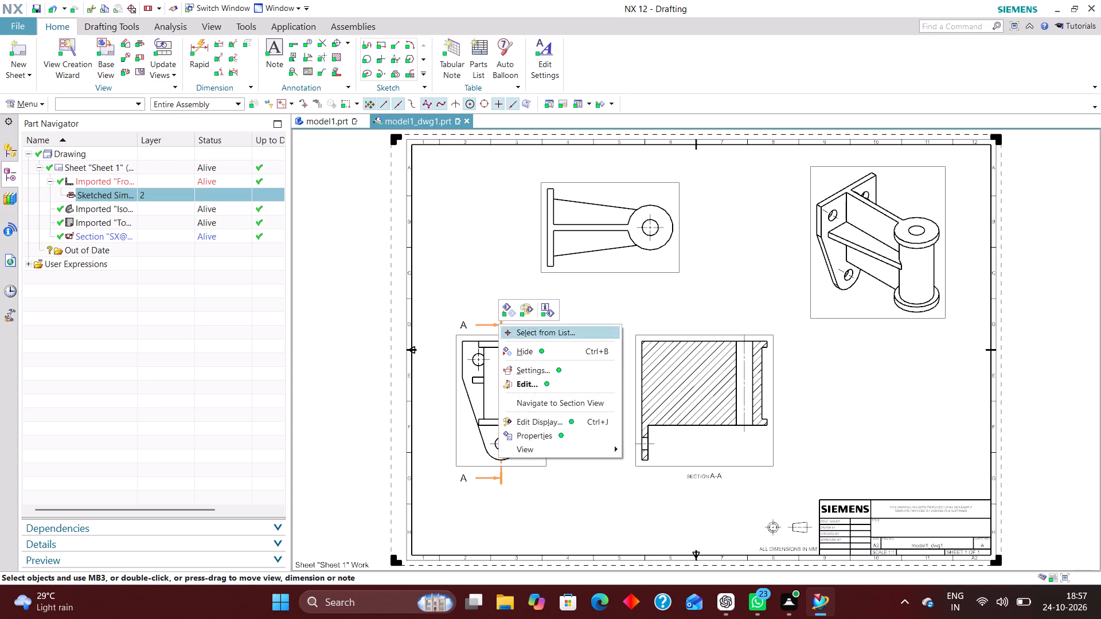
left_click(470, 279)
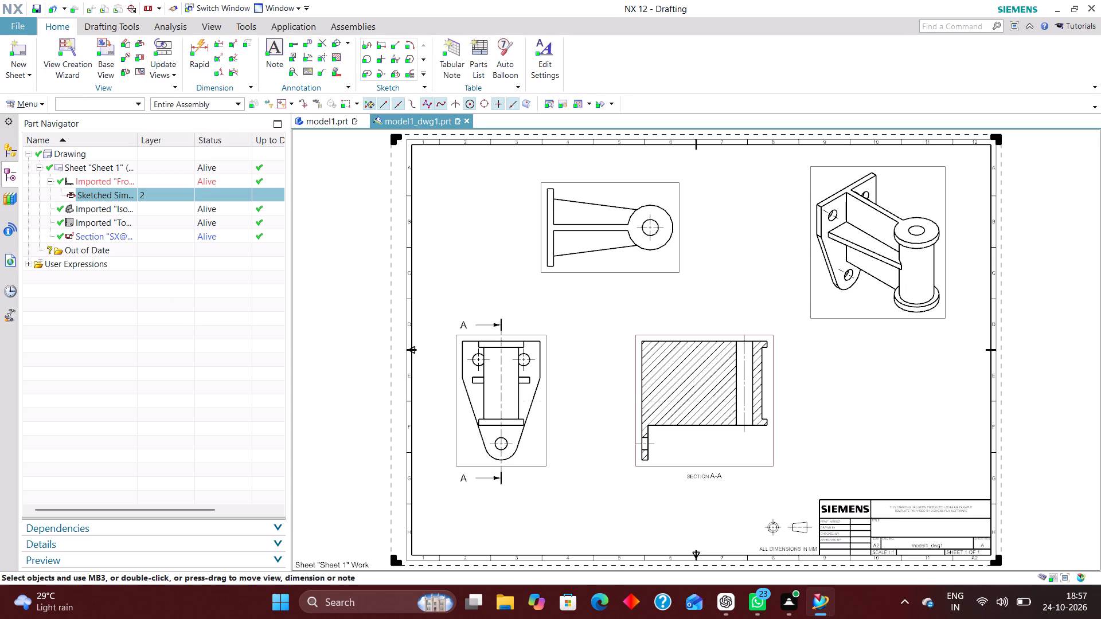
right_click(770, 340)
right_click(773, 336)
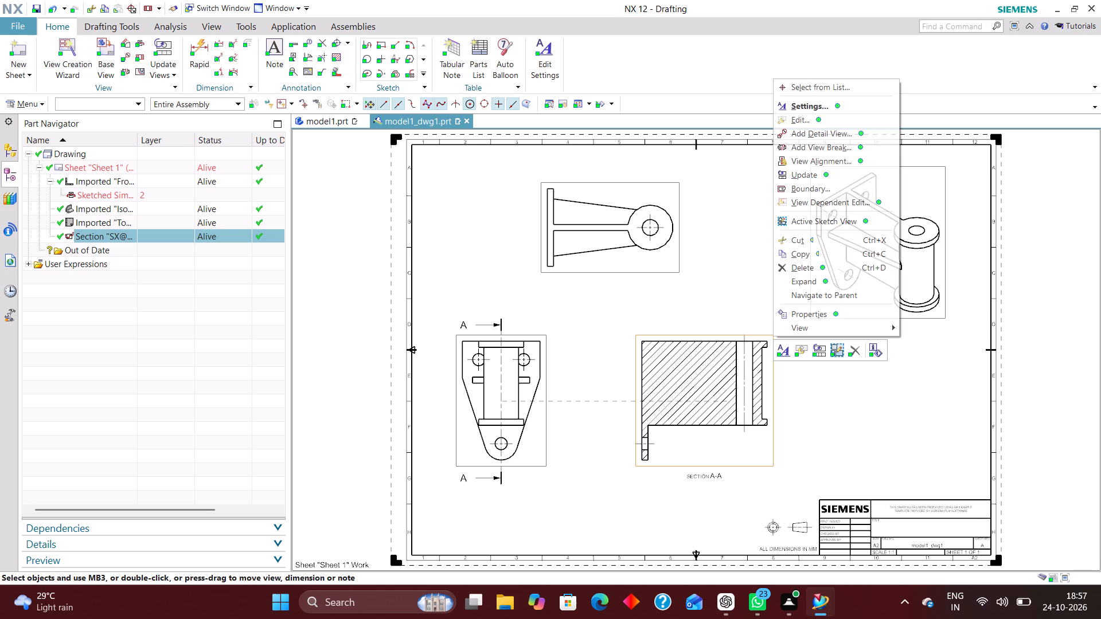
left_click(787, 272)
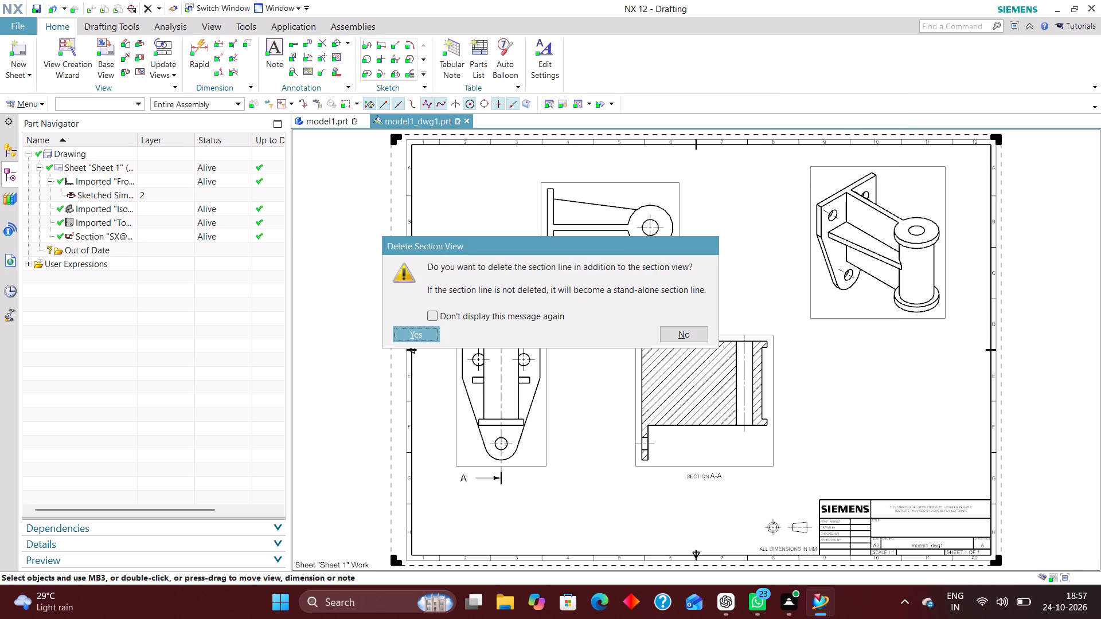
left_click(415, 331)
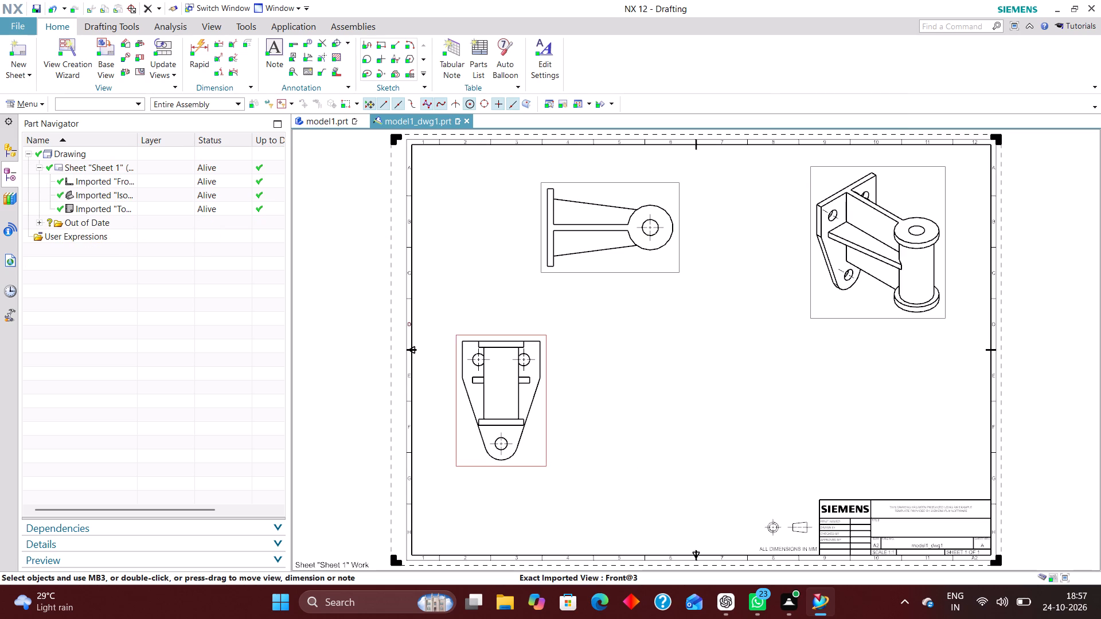
Place a Front base view at 1:1, aligned horizontally to the right of the mounting-plate view, without projected views.
left_click(115, 47)
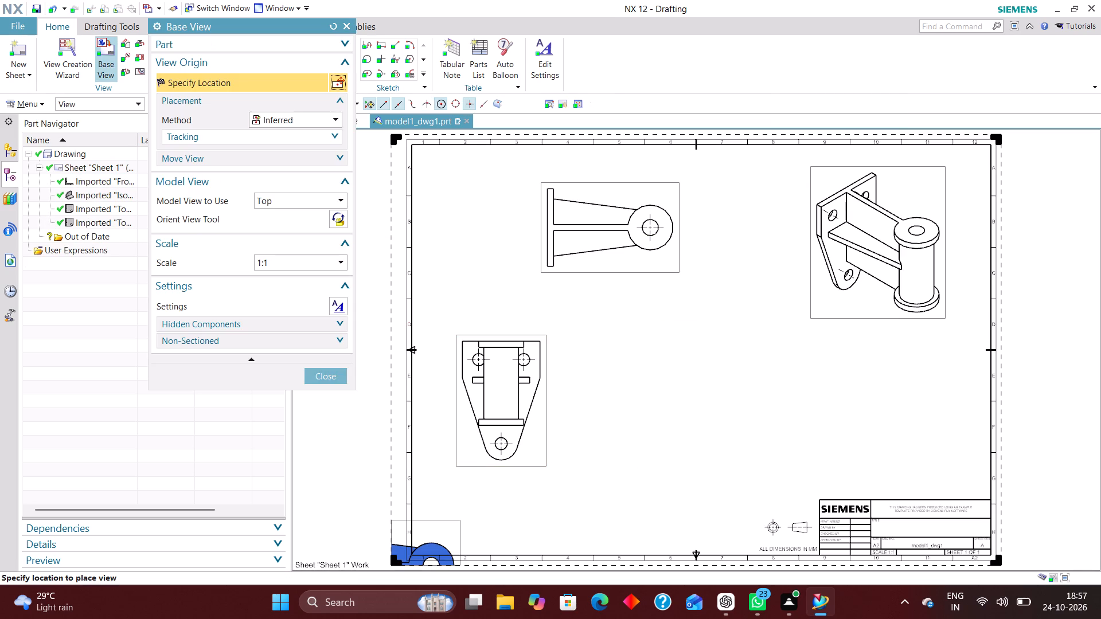
left_click(334, 201)
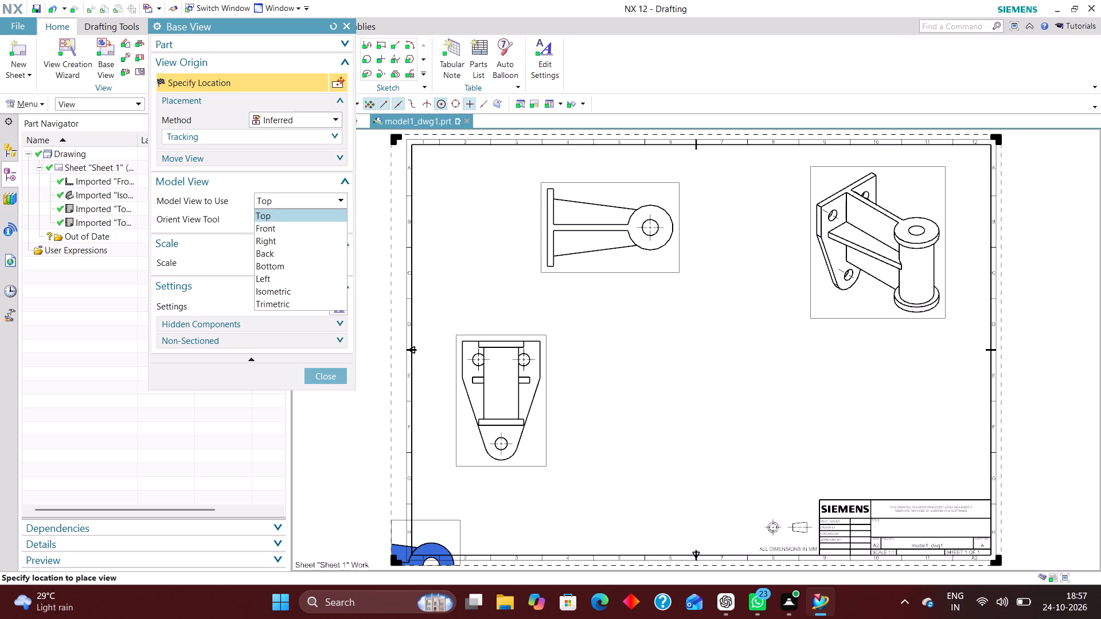
left_click(304, 232)
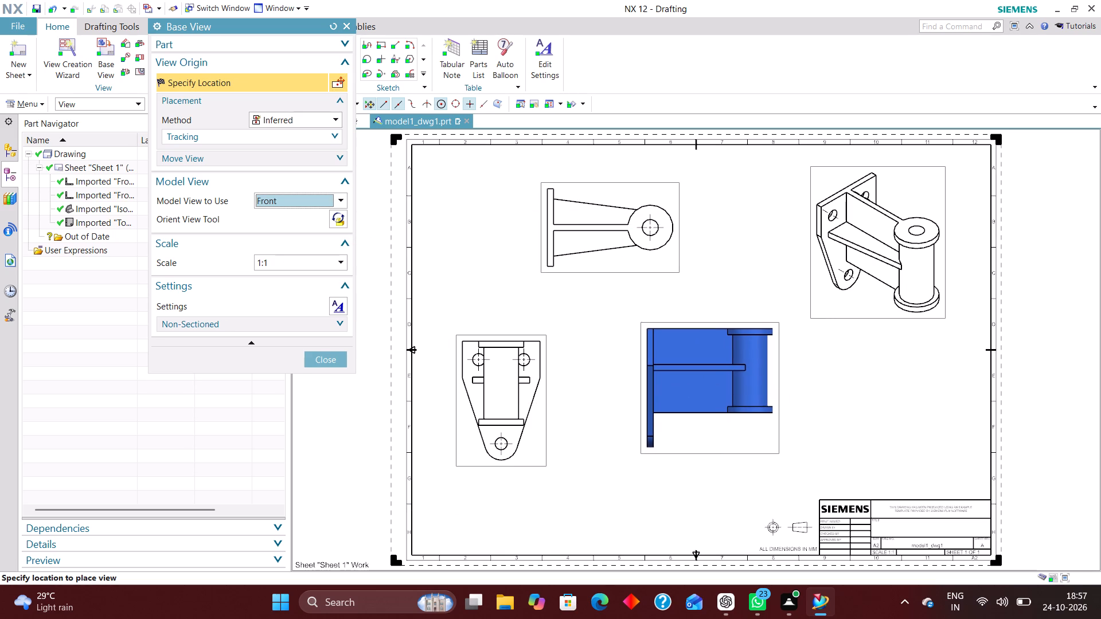
left_click(343, 217)
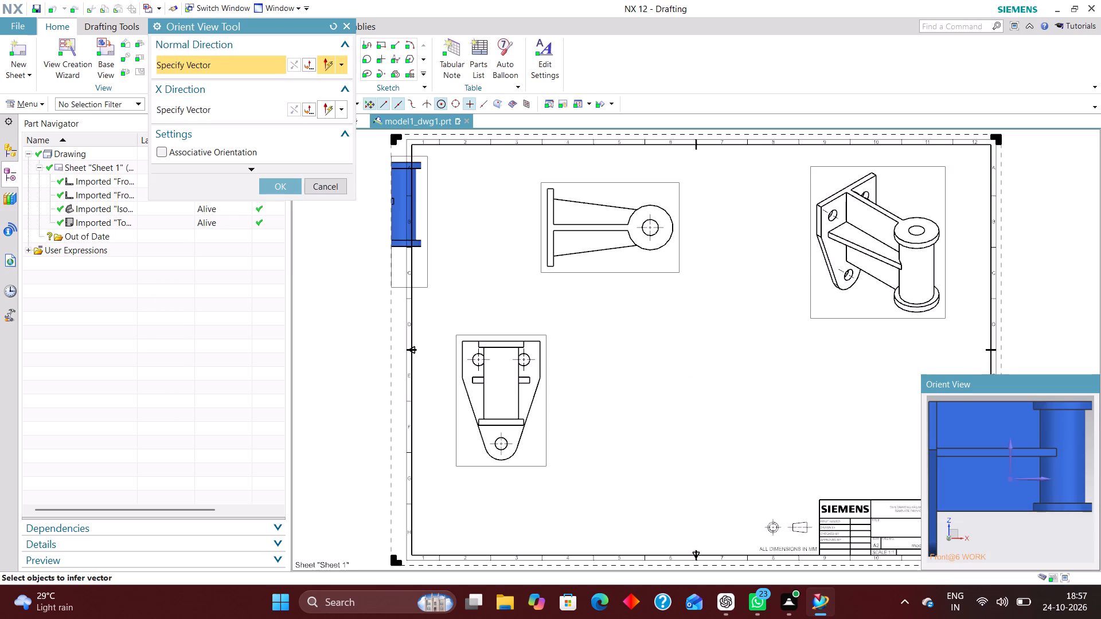
middle_click_drag(1028, 532, 1017, 530)
scroll(1023, 530, "up", 1)
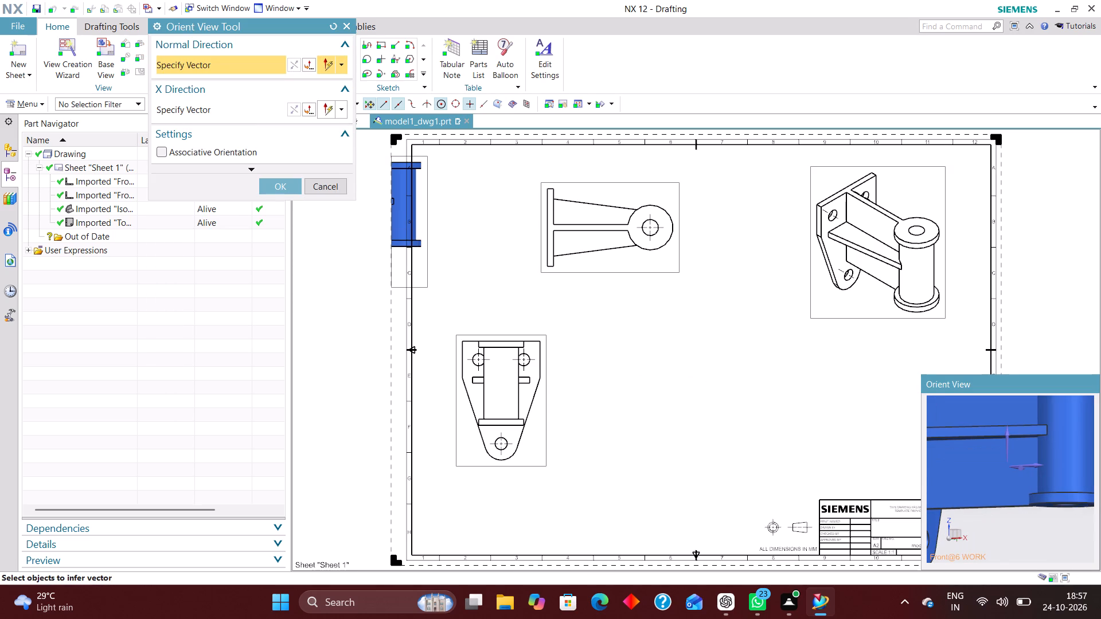
right_click_drag(1062, 535, 989, 536)
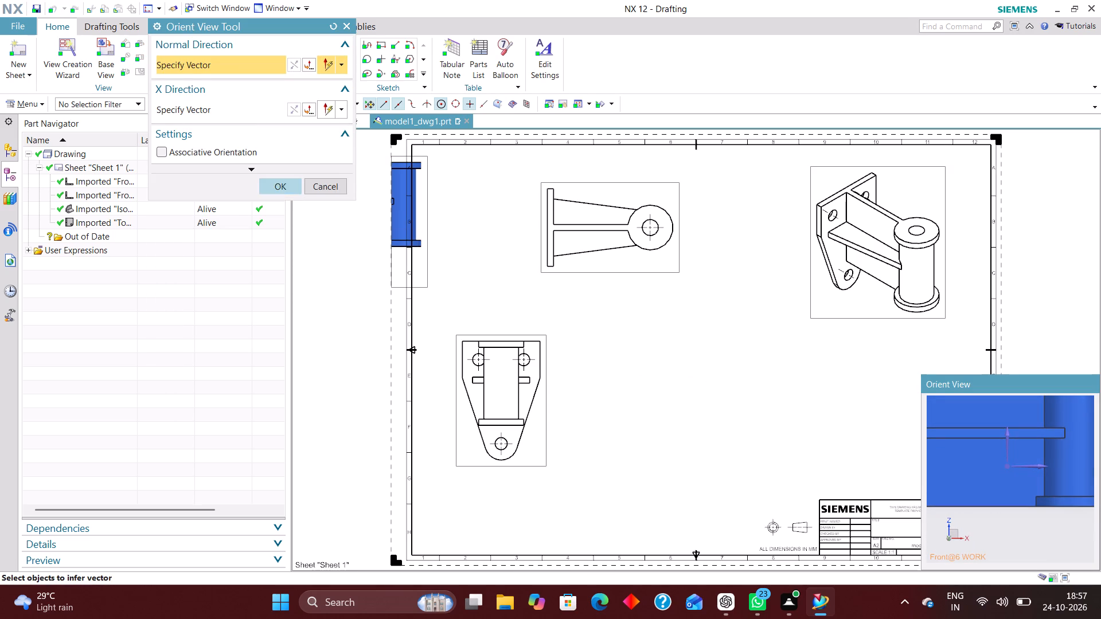
left_click(289, 189)
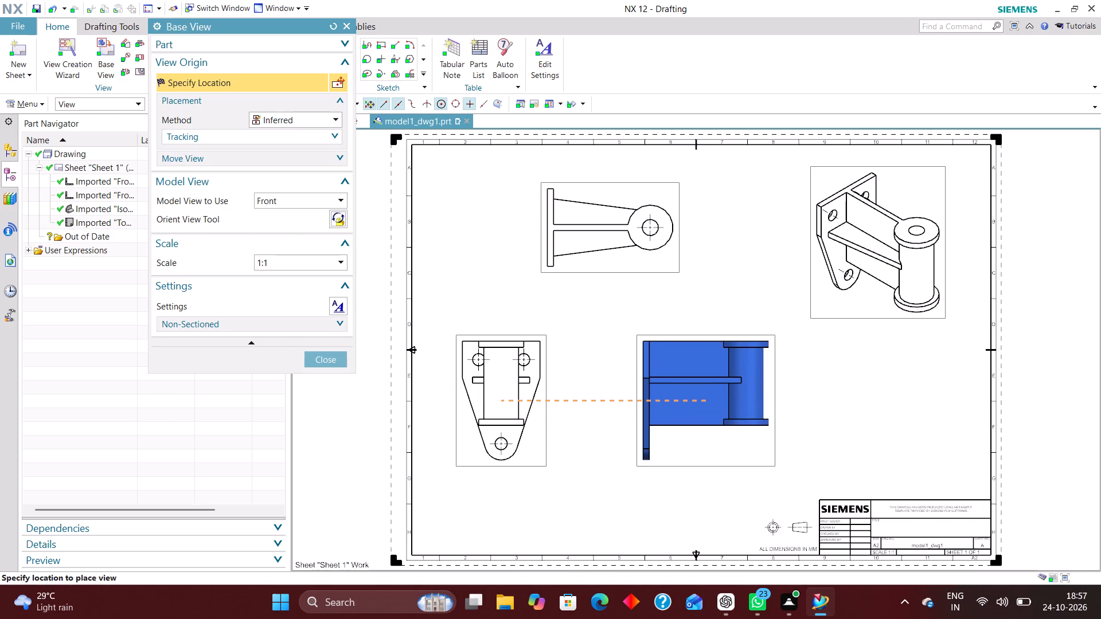
left_click(710, 401)
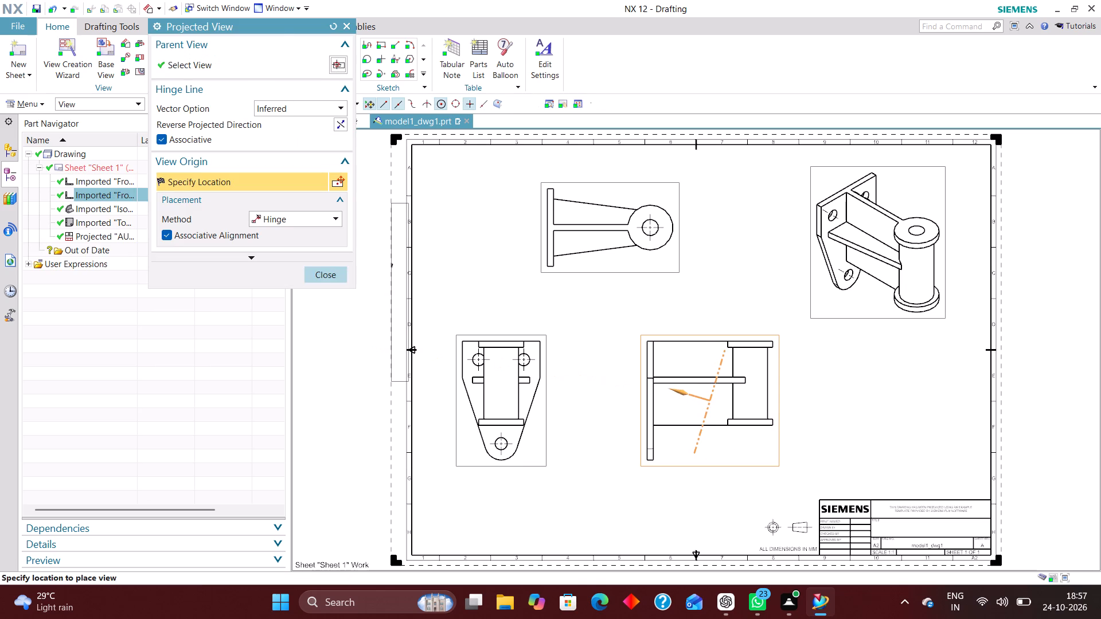
left_click(336, 276)
Move the top view slightly lower on the sheet, closer to the two lower views.
left_click_drag(636, 274, 630, 295)
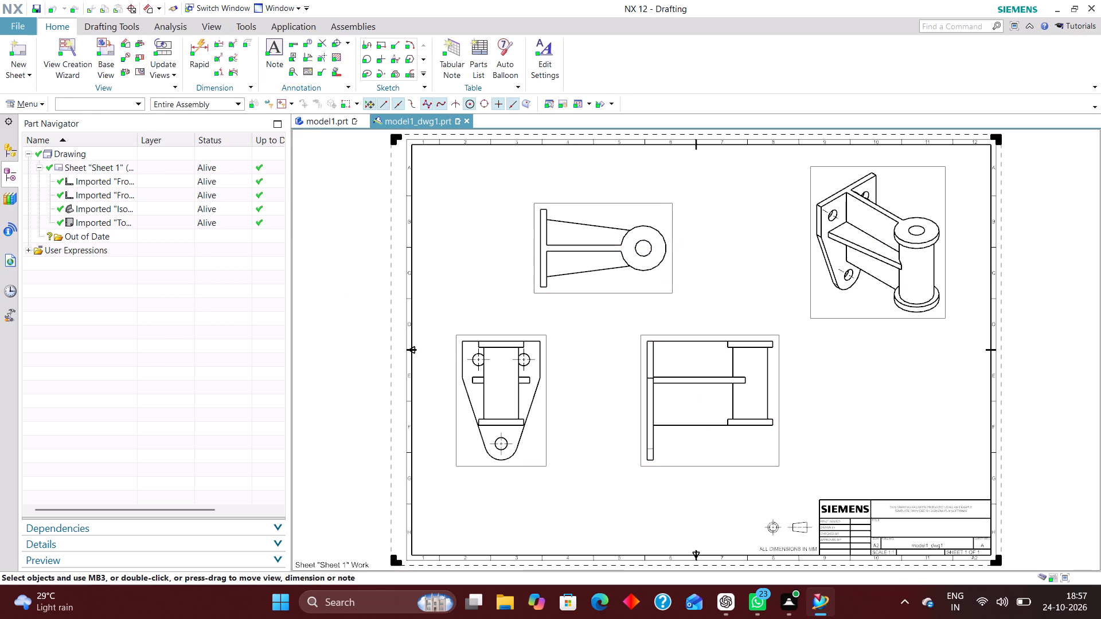
left_click_drag(630, 295, 633, 293)
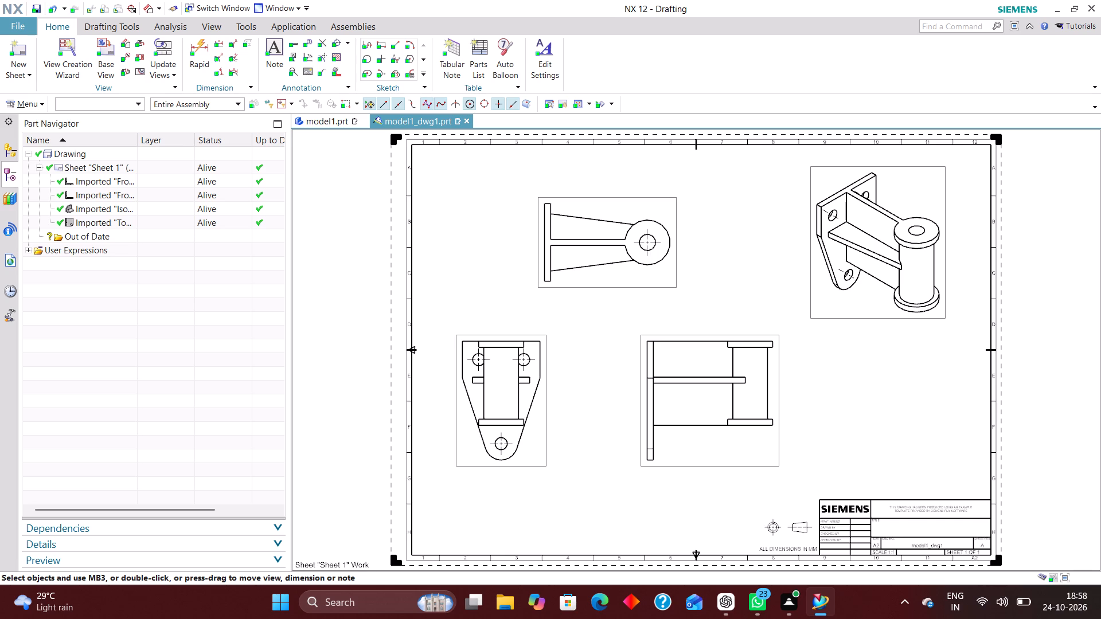
Set the arrowhead type to Open Arrow for both dimension sides in the drafting preferences.
left_click(37, 103)
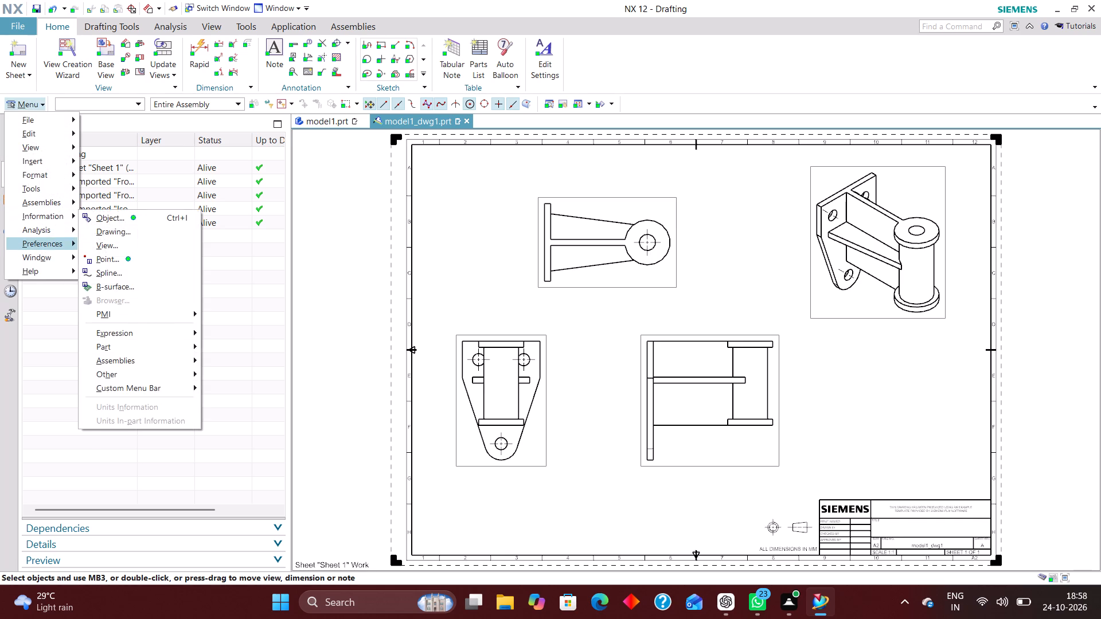
left_click(55, 243)
left_click(110, 291)
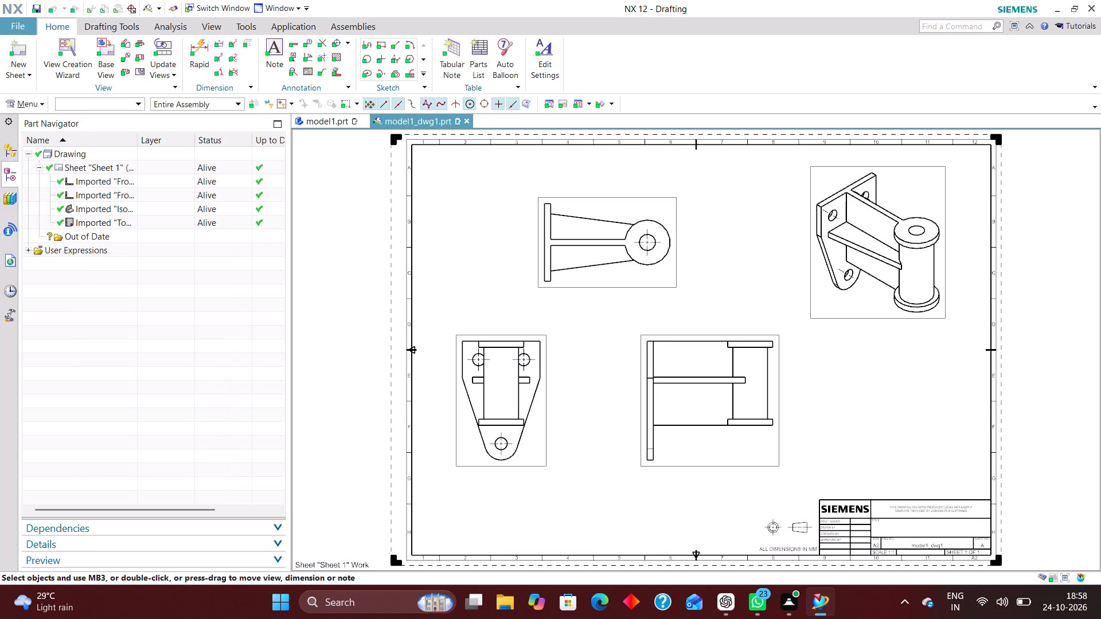
scroll(182, 79, "up", 3)
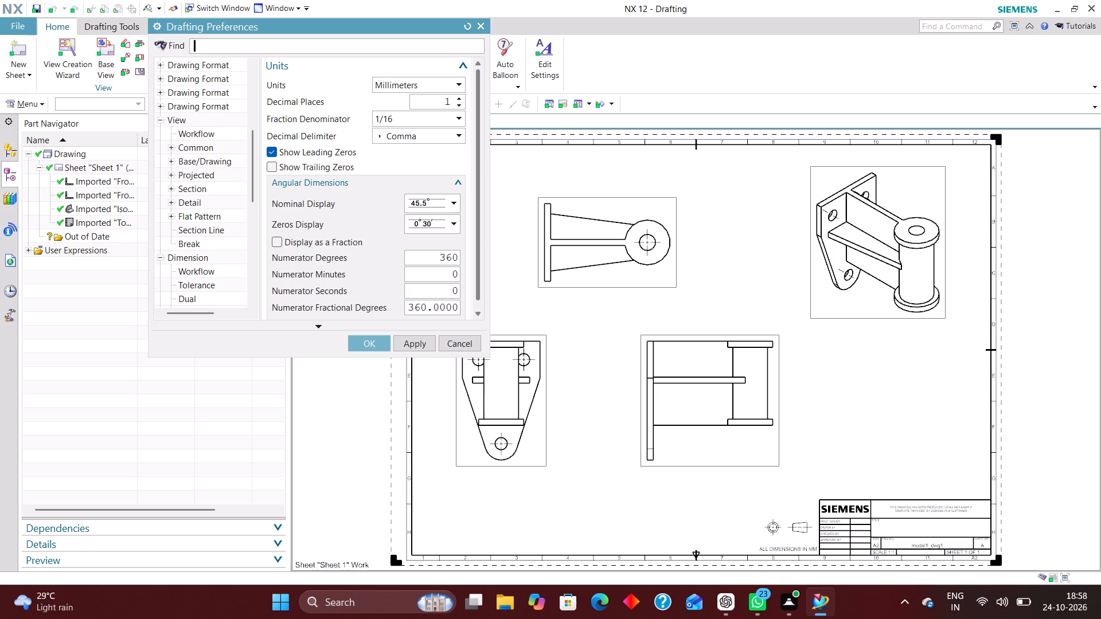
scroll(204, 130, "up", 7)
scroll(210, 76, "up", 7)
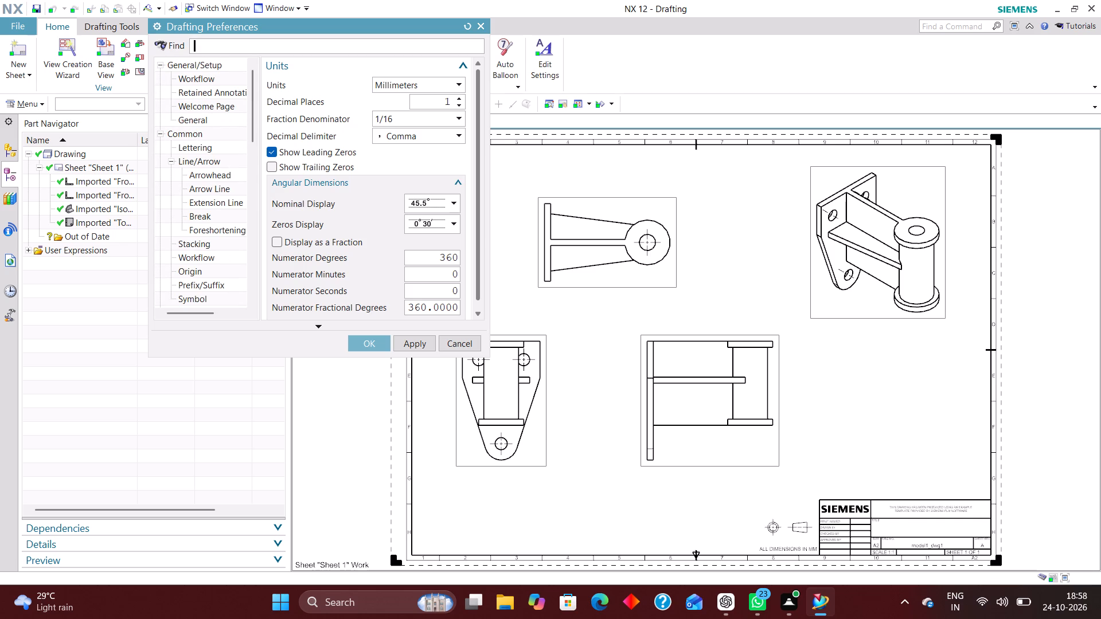
left_click(212, 175)
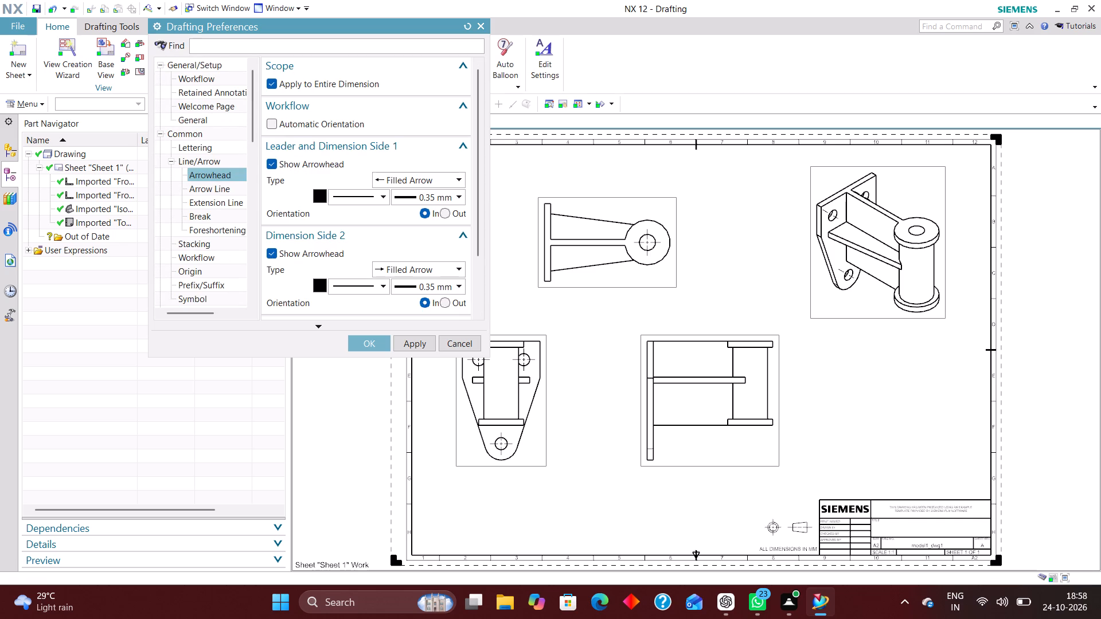
left_click(392, 182)
left_click(400, 221)
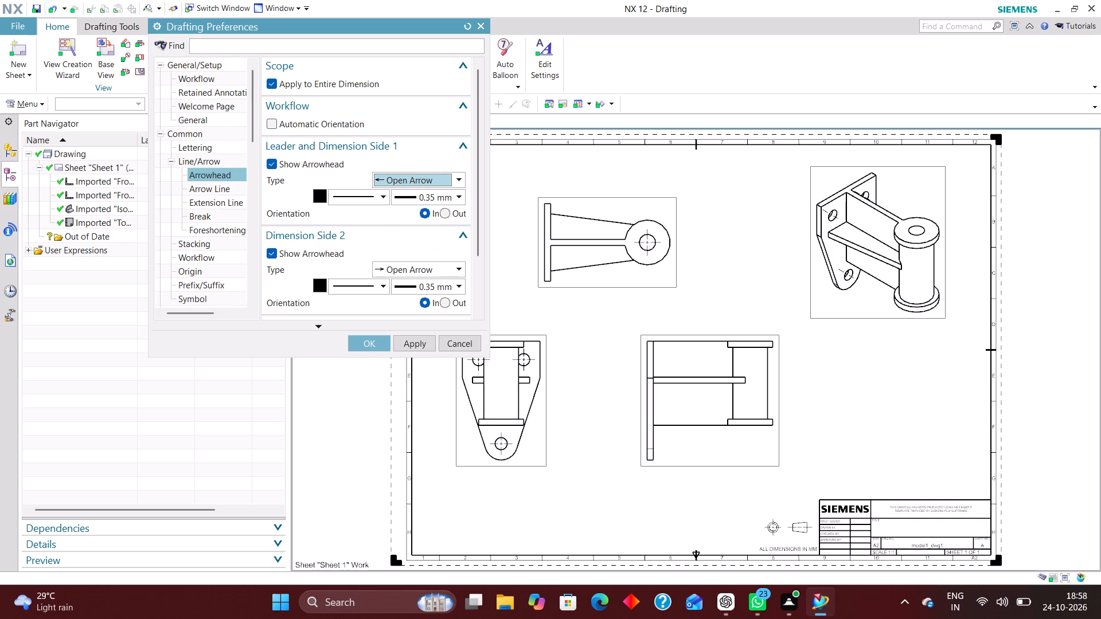
Set the extension line gap to 2 for dimensions in the drafting preferences.
left_click(220, 202)
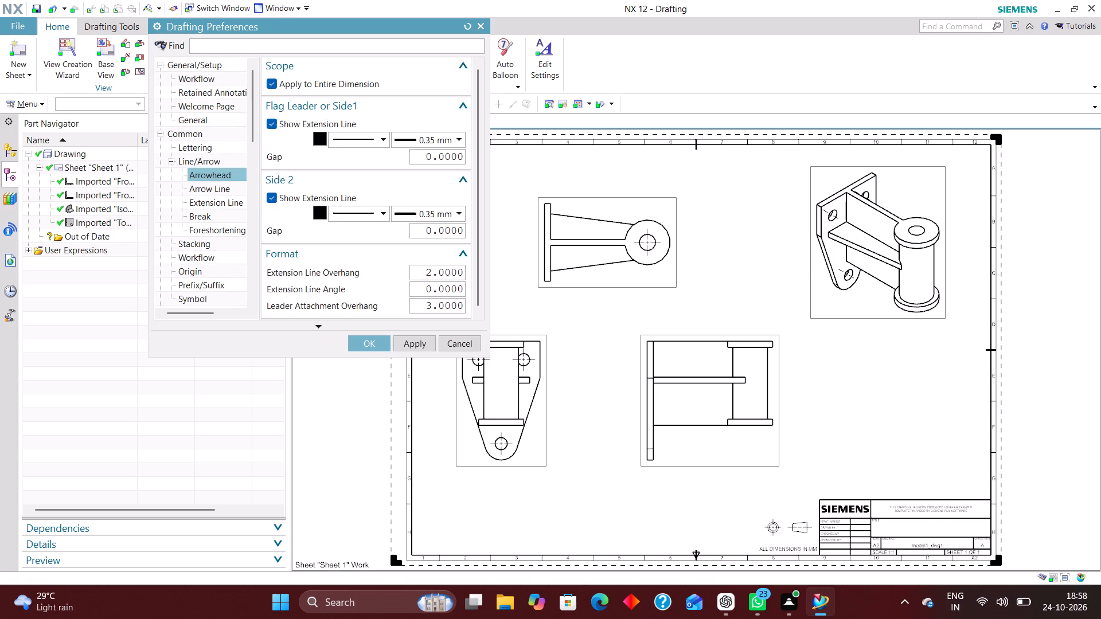
left_click_drag(423, 152, 580, 152)
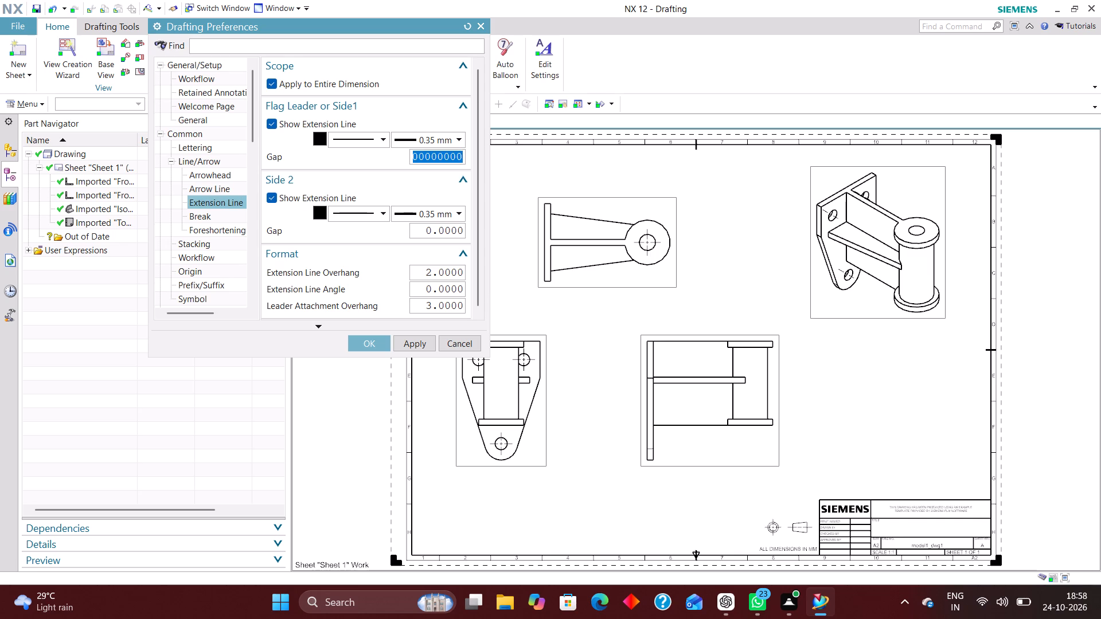
key("2")
key("Return")
Change the decimal delimiter in the dimension text units and accept the drafting preferences.
scroll(346, 210, "down", 3)
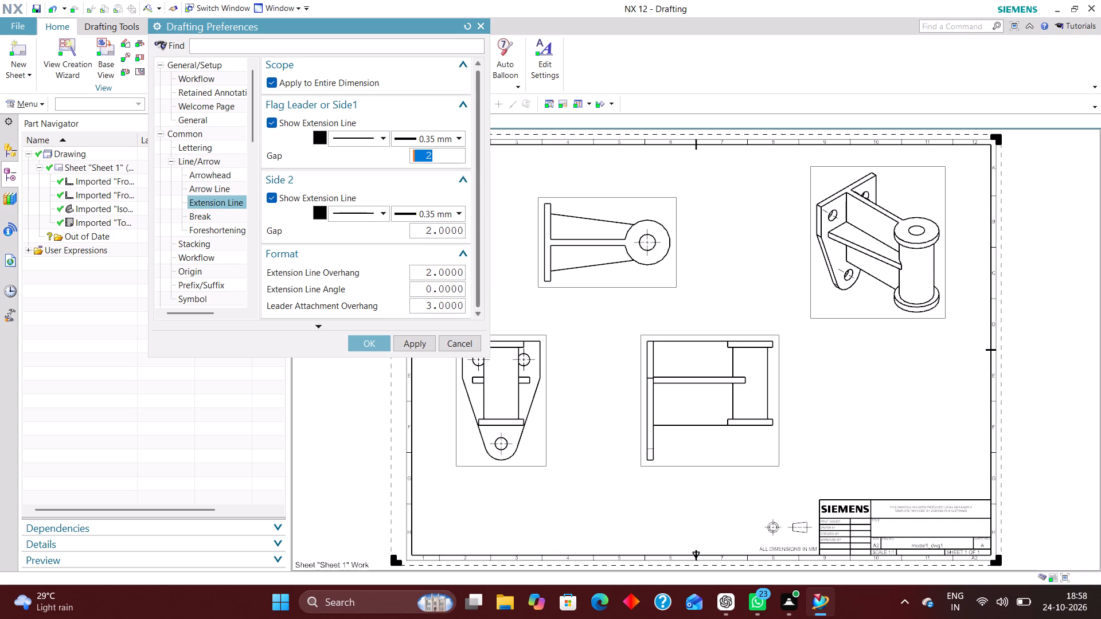
scroll(197, 258, "down", 14)
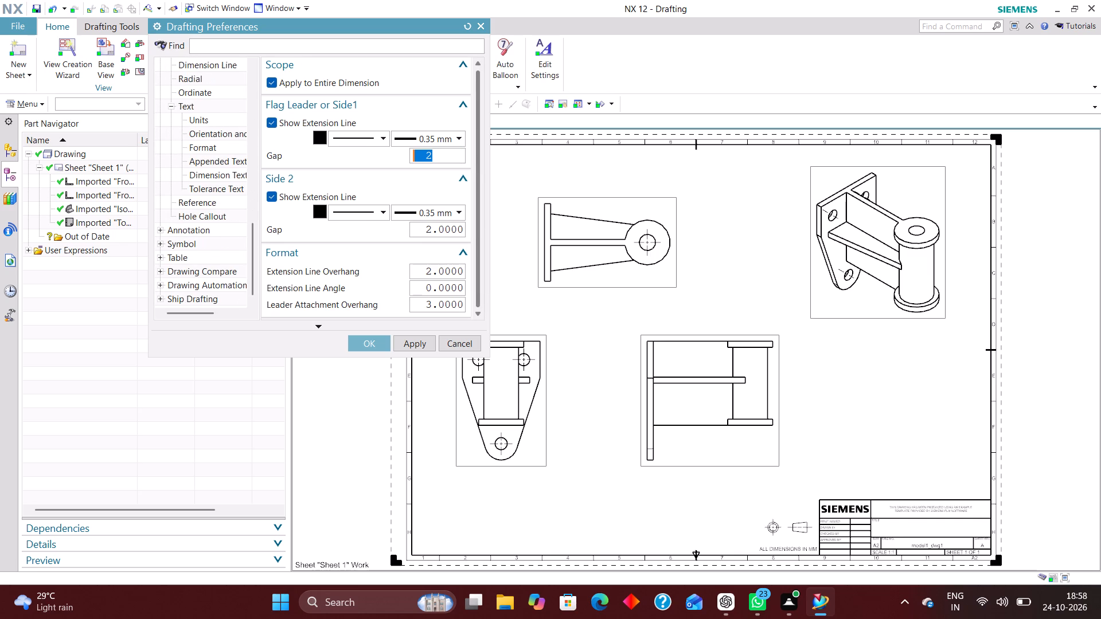
scroll(196, 204, "up", 2)
scroll(199, 217, "down", 5)
scroll(210, 195, "up", 2)
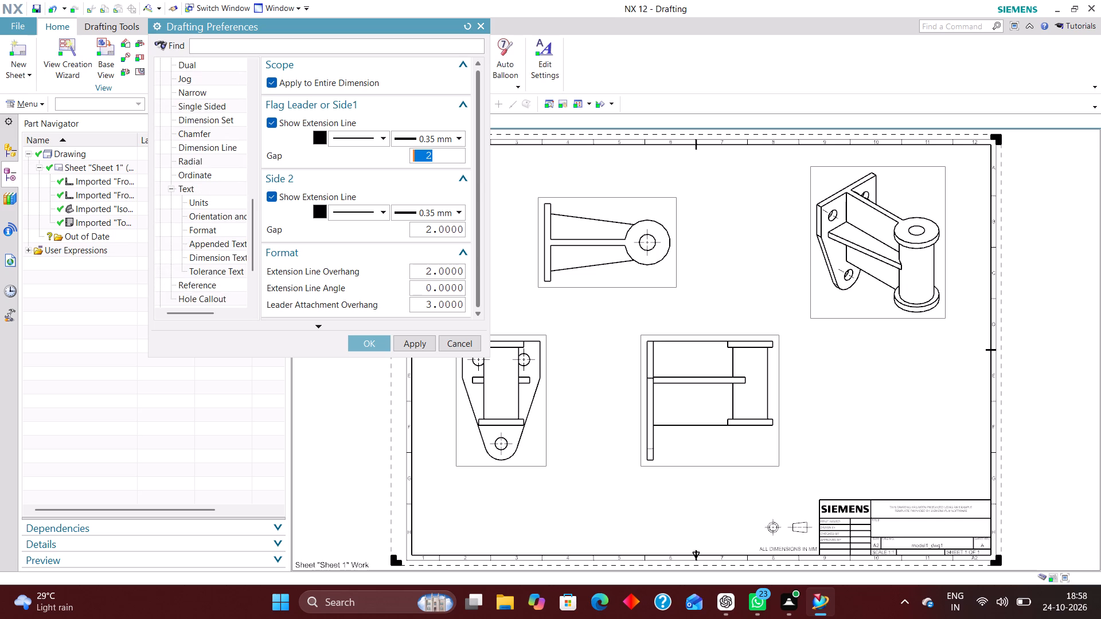
left_click(212, 199)
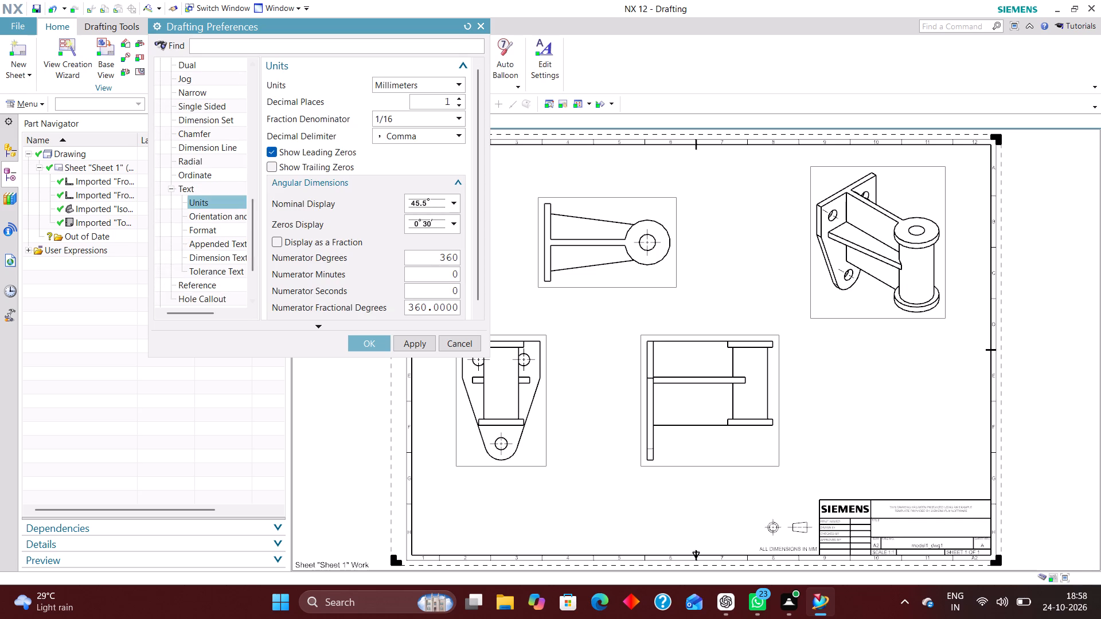
left_click(395, 138)
left_click(400, 149)
left_click(364, 338)
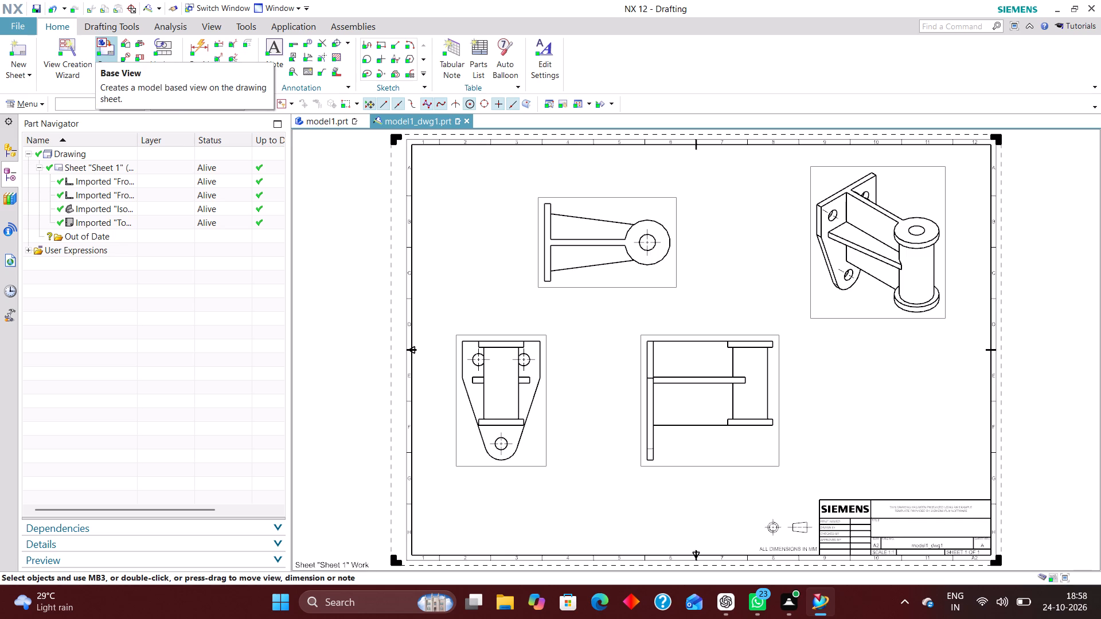
Add a rapid dimension for the mounting plate's thickness, placed above the top view.
left_click(200, 49)
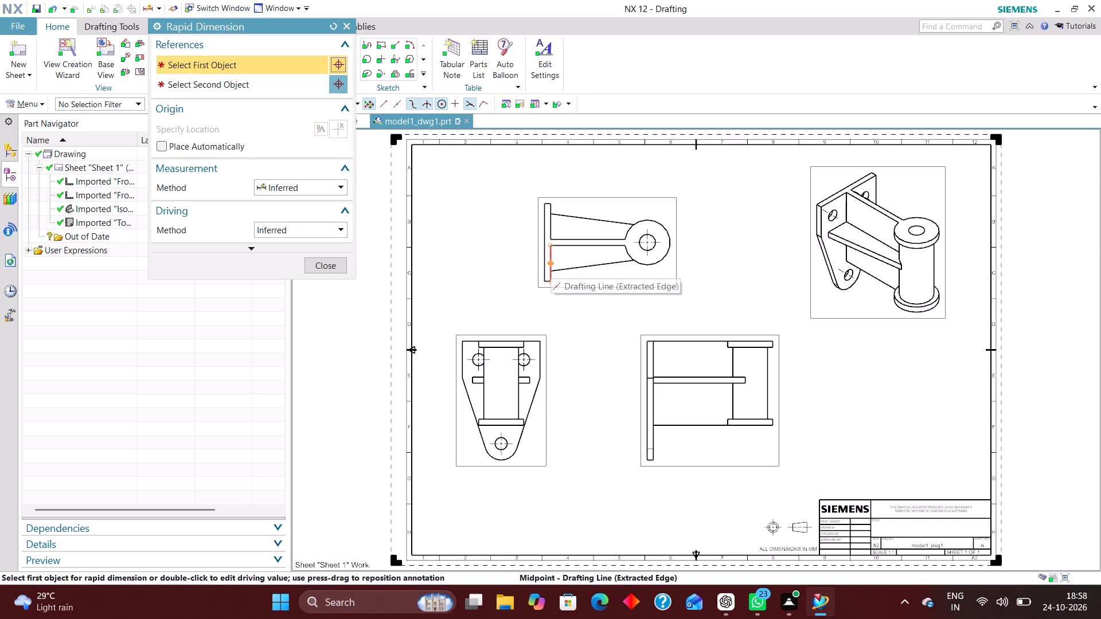
scroll(552, 310, "up", 2)
scroll(585, 291, "down", 2)
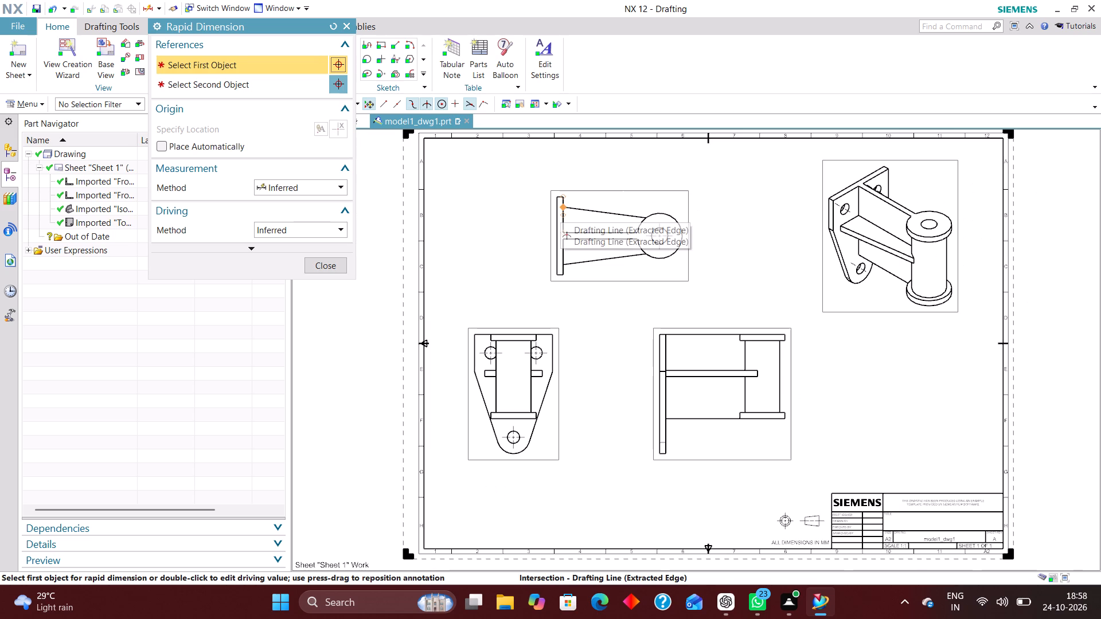
scroll(561, 190, "up", 4)
left_click(553, 205)
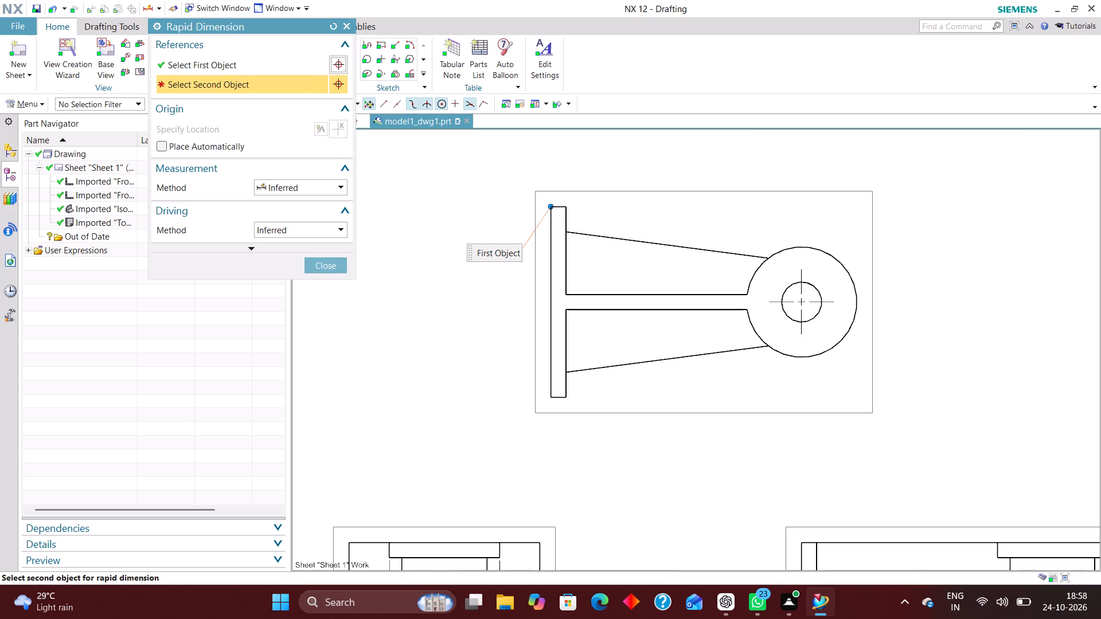
left_click(565, 206)
scroll(572, 280, "down", 3)
left_click(565, 200)
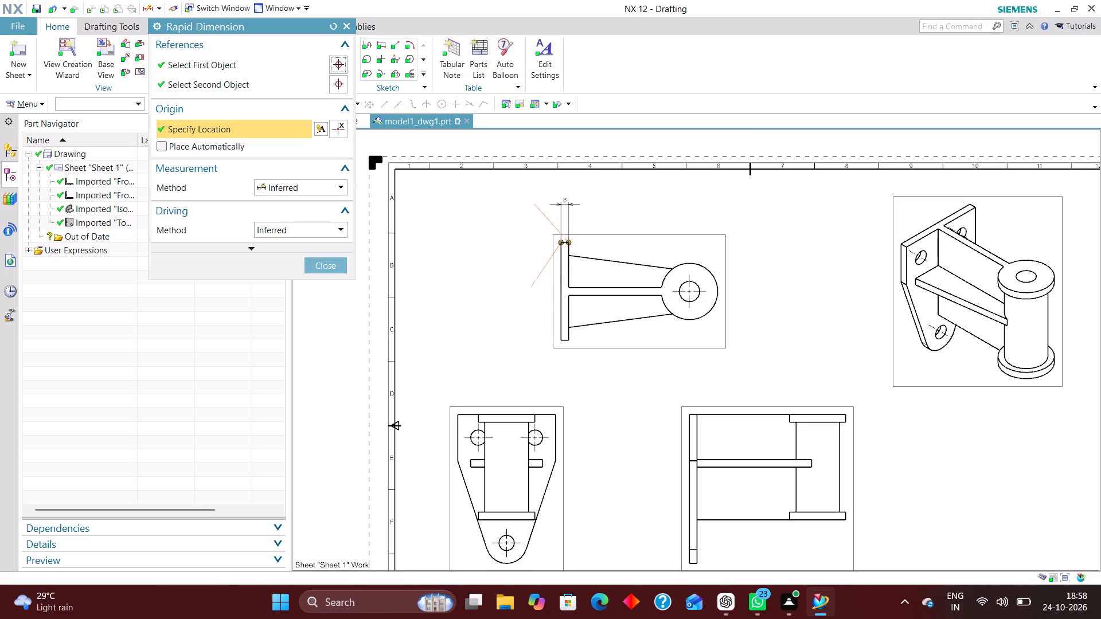
Dimension the horizontal distance from the mounting plate's outer face to the cylinder's hole centre, placed above the top view.
scroll(607, 292, "up", 1)
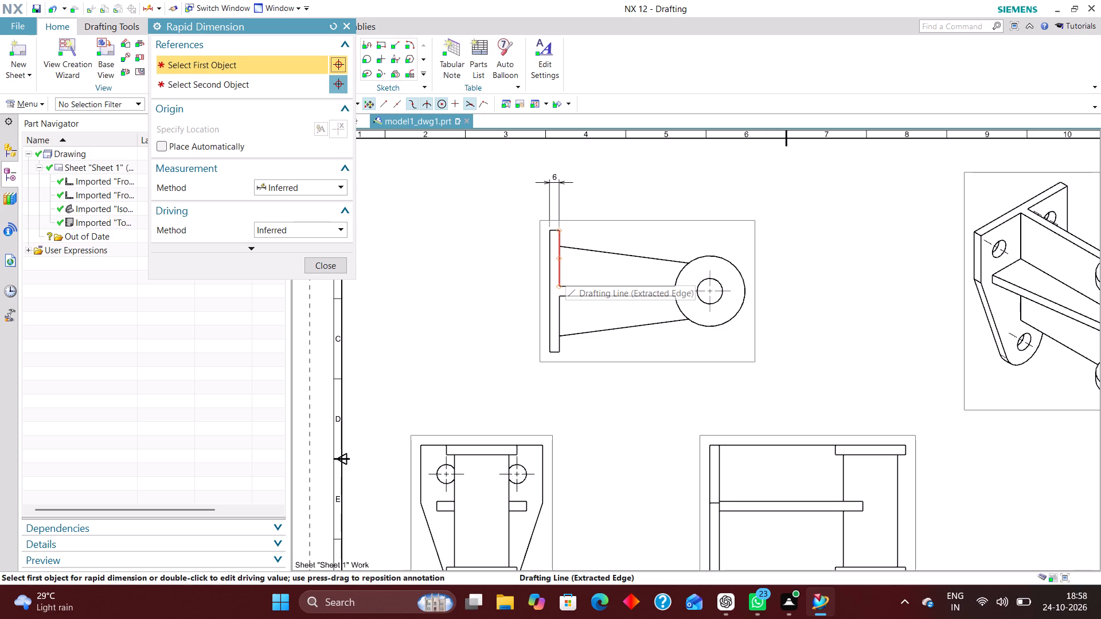
scroll(552, 237, "up", 4)
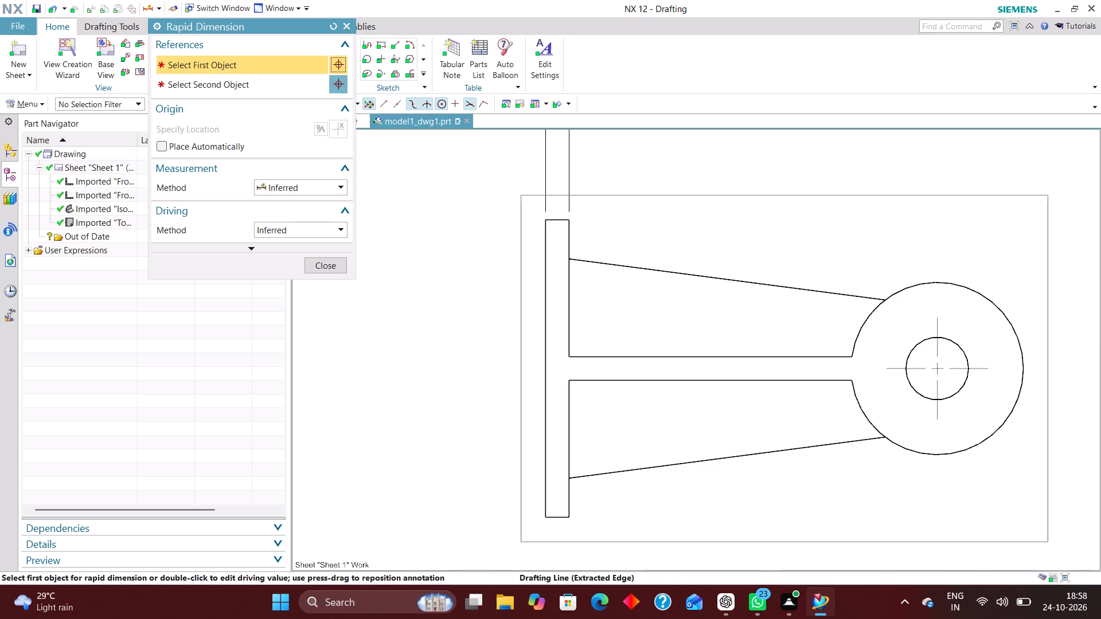
left_click(547, 218)
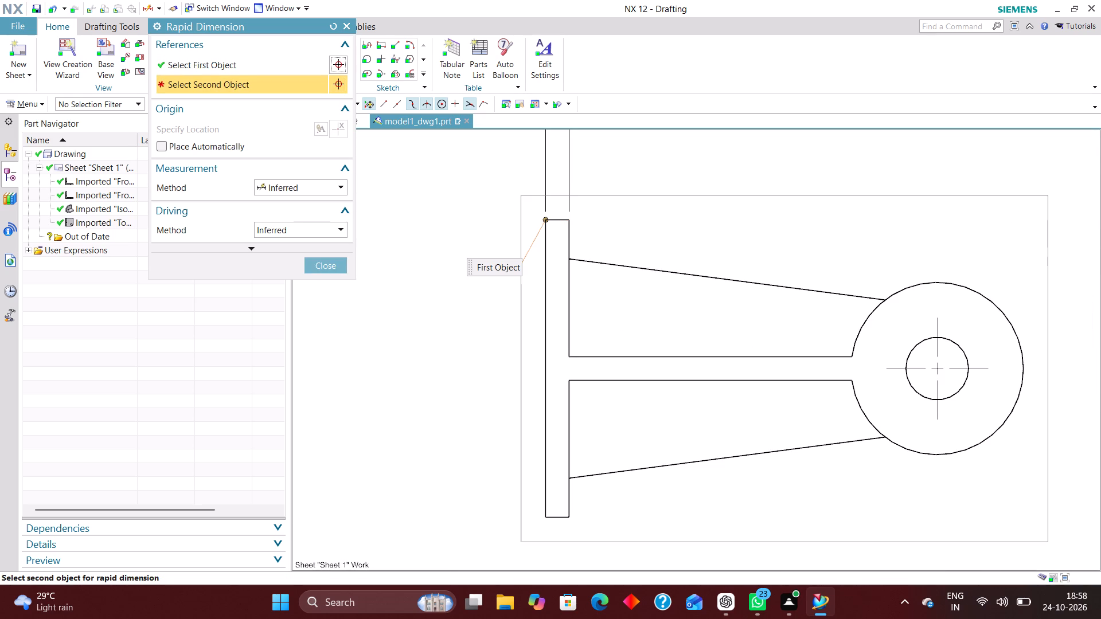
left_click(936, 317)
scroll(731, 194, "down", 4)
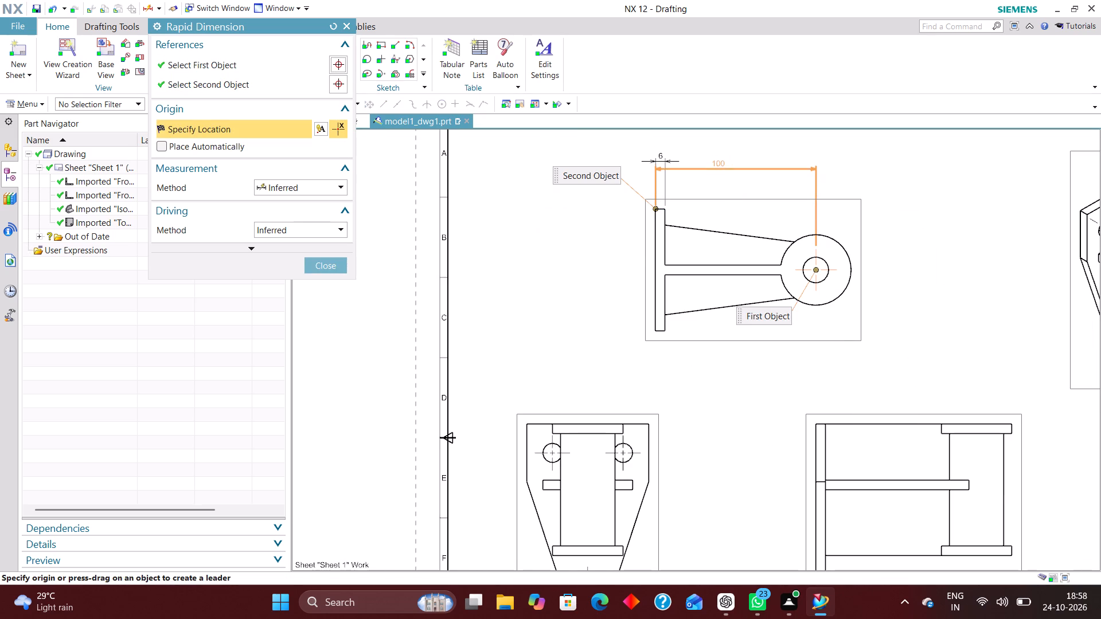
left_click(718, 162)
Move the plate thickness dimension down so it sits between the top view and the overall centre distance dimension.
scroll(713, 187, "up", 2)
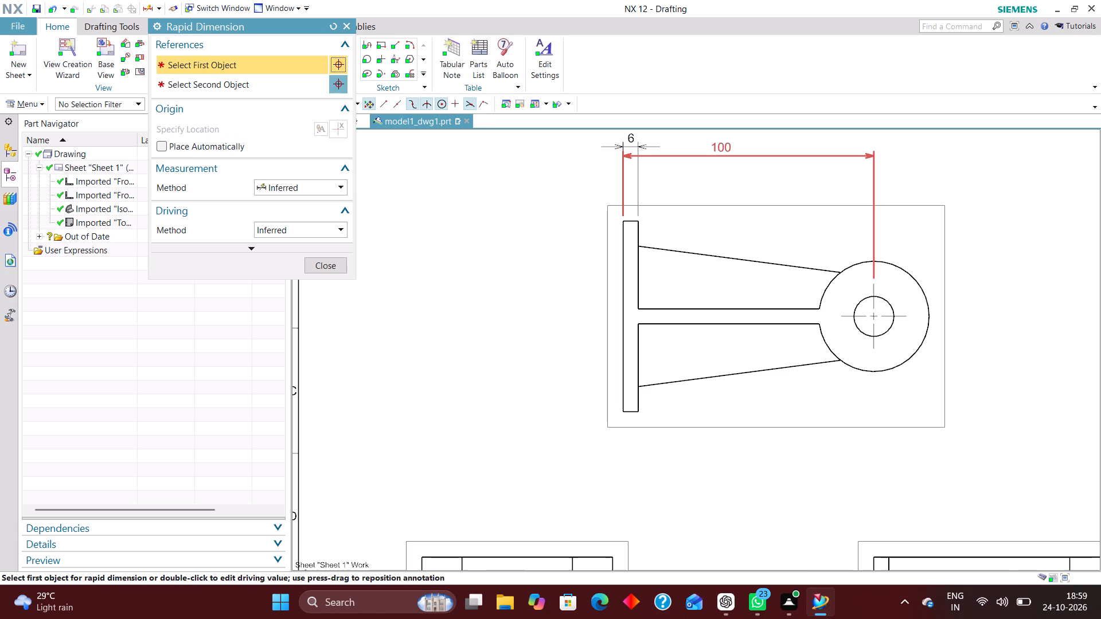
left_click_drag(631, 139, 633, 173)
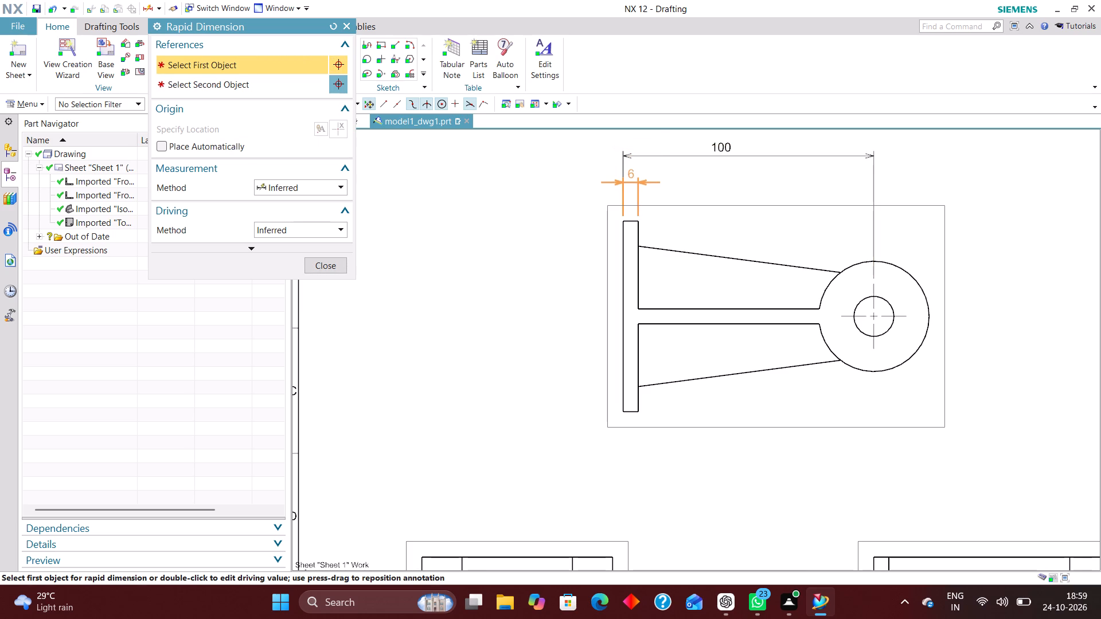
left_click_drag(633, 173, 632, 178)
Add diametral dimensions to the cylinder's outer flange circle and its central hole in the top view, with the texts outside the flange.
scroll(520, 201, "down", 3)
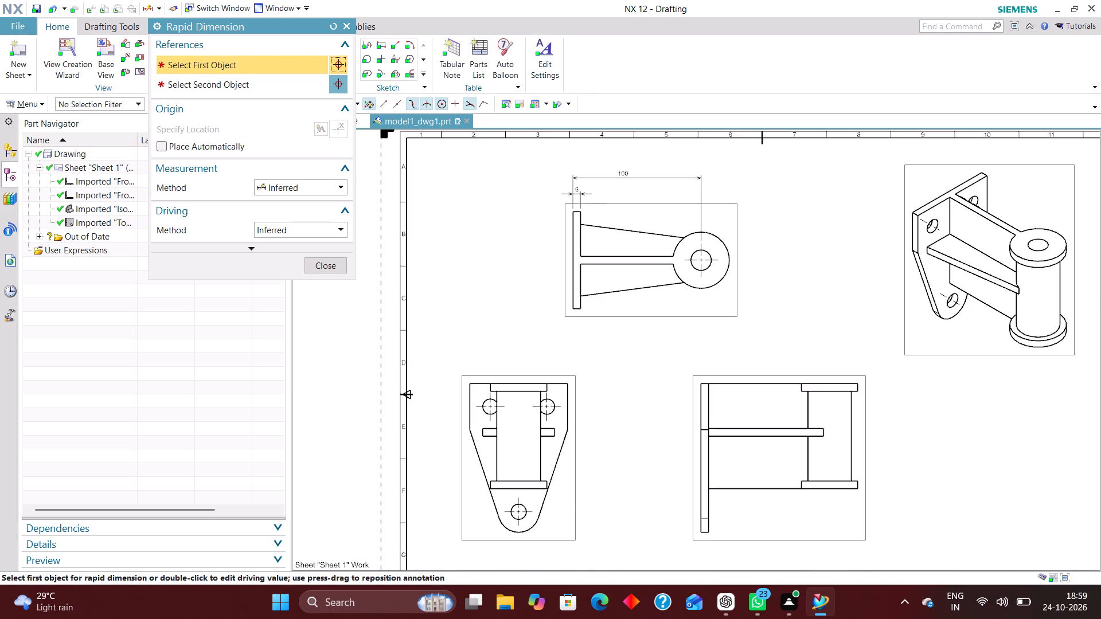
scroll(673, 306, "up", 1)
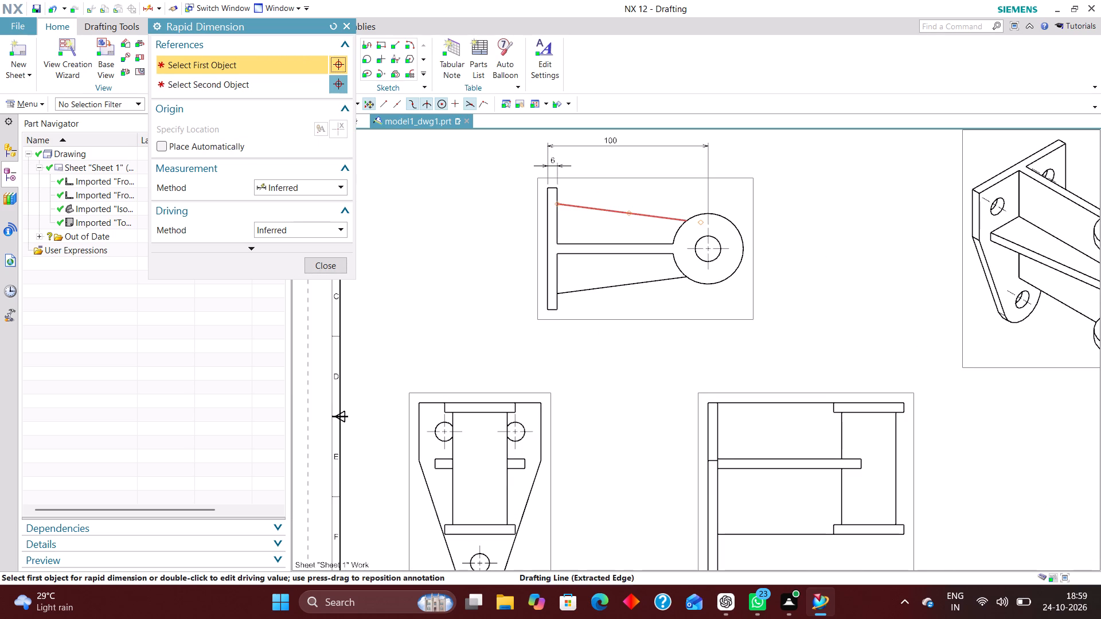
scroll(584, 244, "down", 2)
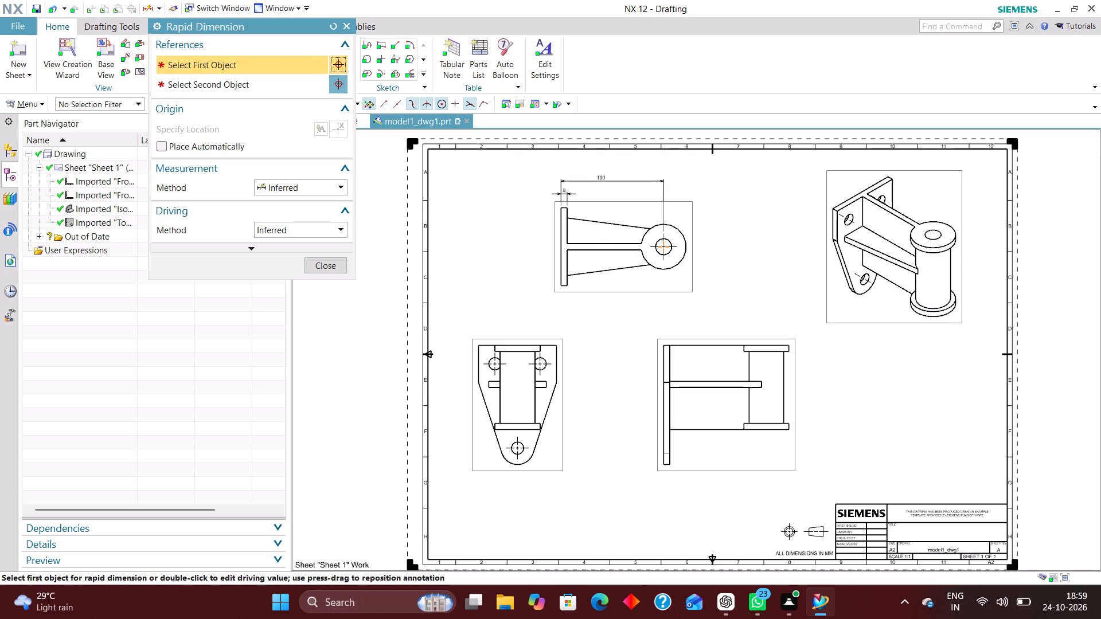
left_click(309, 187)
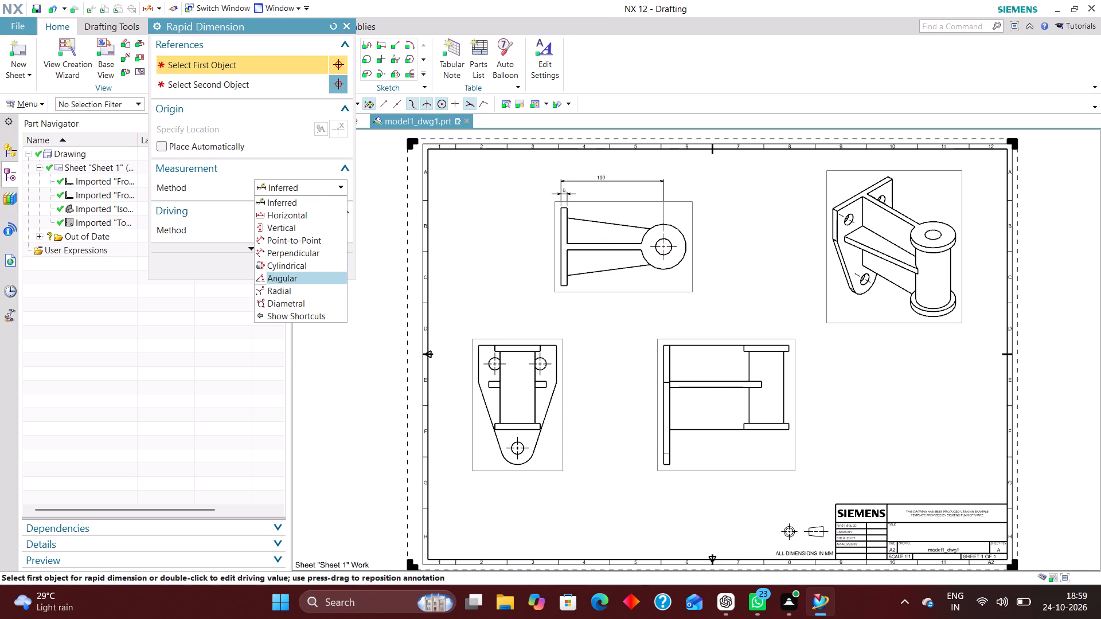
left_click(296, 300)
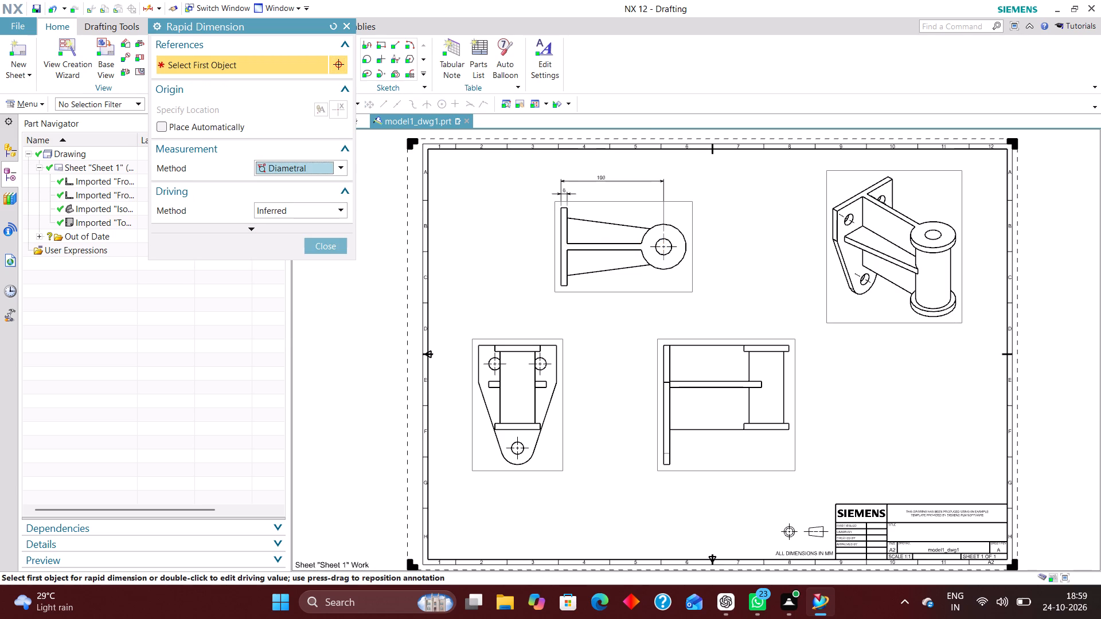
scroll(684, 229, "up", 3)
left_click(676, 232)
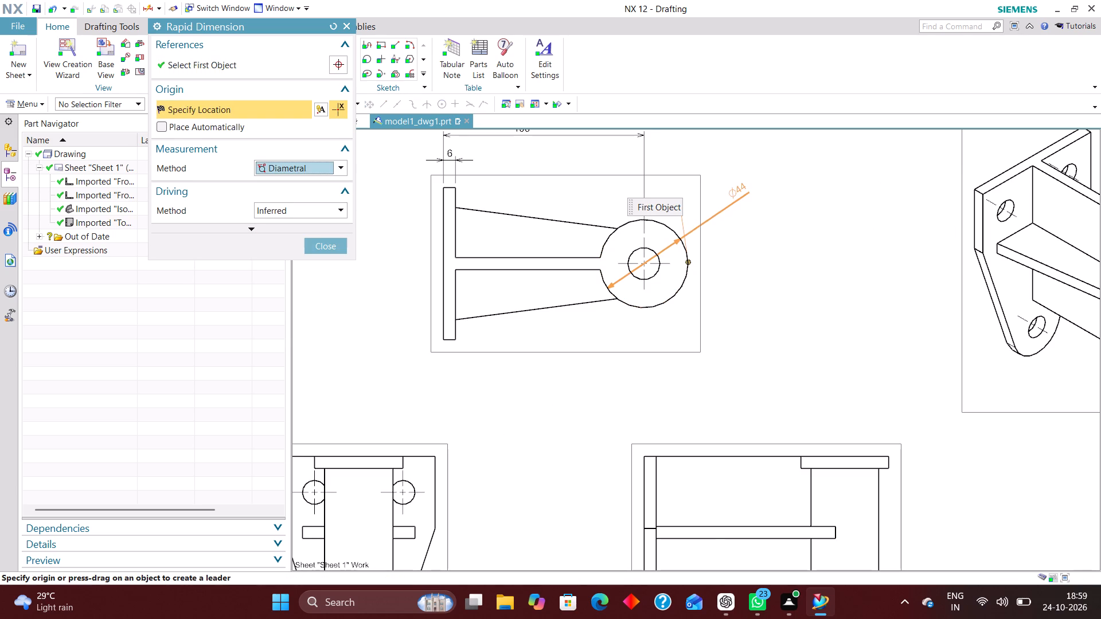
left_click(737, 190)
left_click(653, 273)
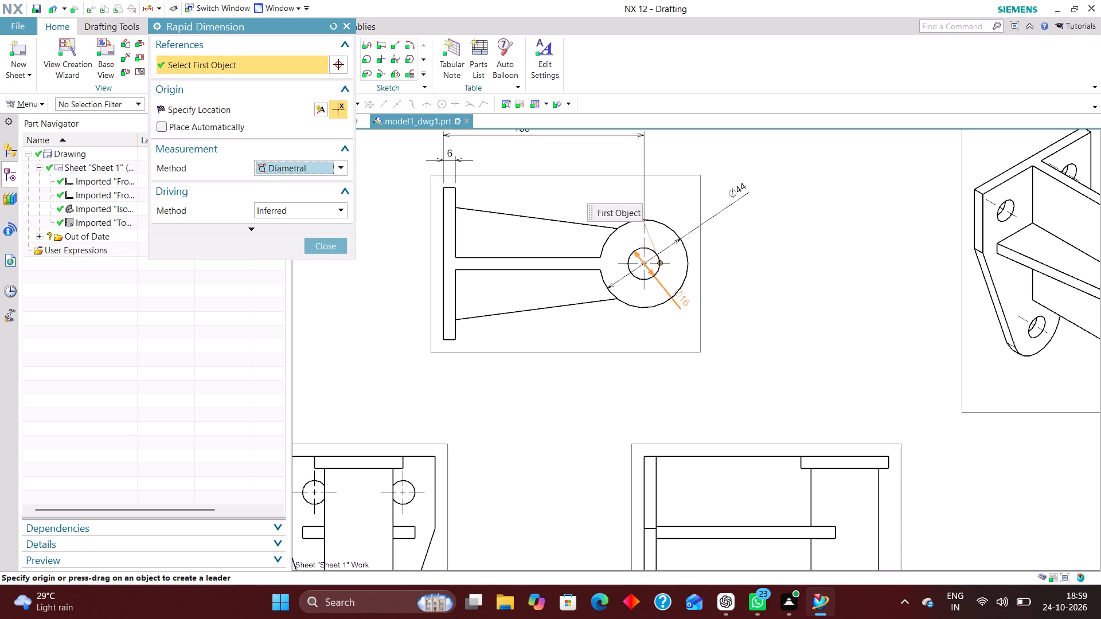
left_click(696, 304)
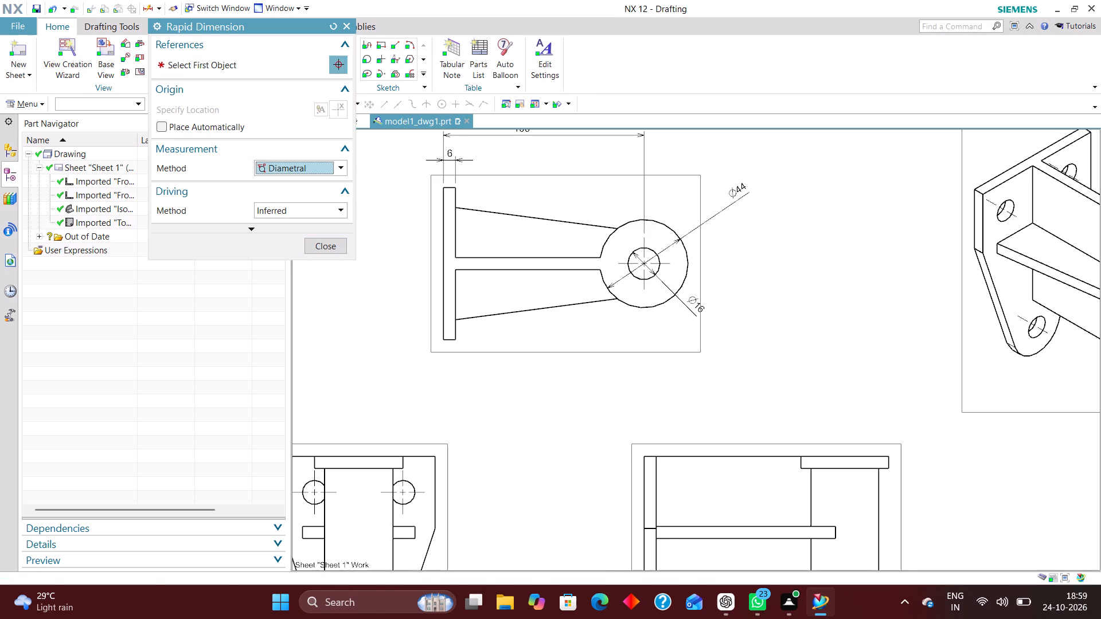
Add an inferred dimension for the central web's thickness in the top view, placed between the plate and the cylinder.
scroll(608, 263, "down", 2)
scroll(596, 270, "up", 5)
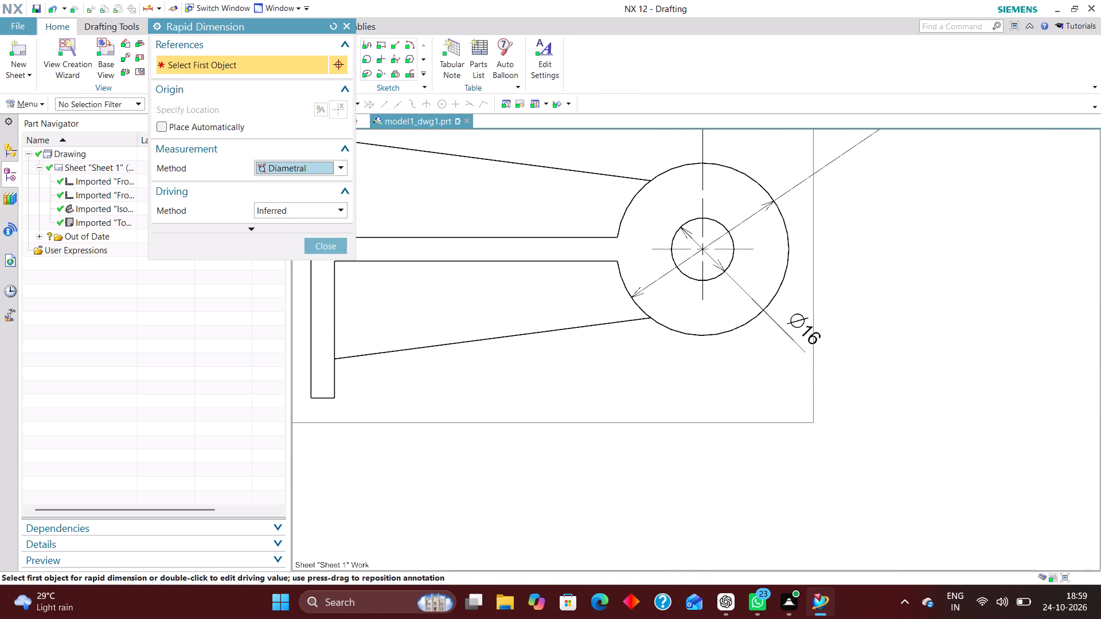
left_click(345, 164)
left_click(321, 187)
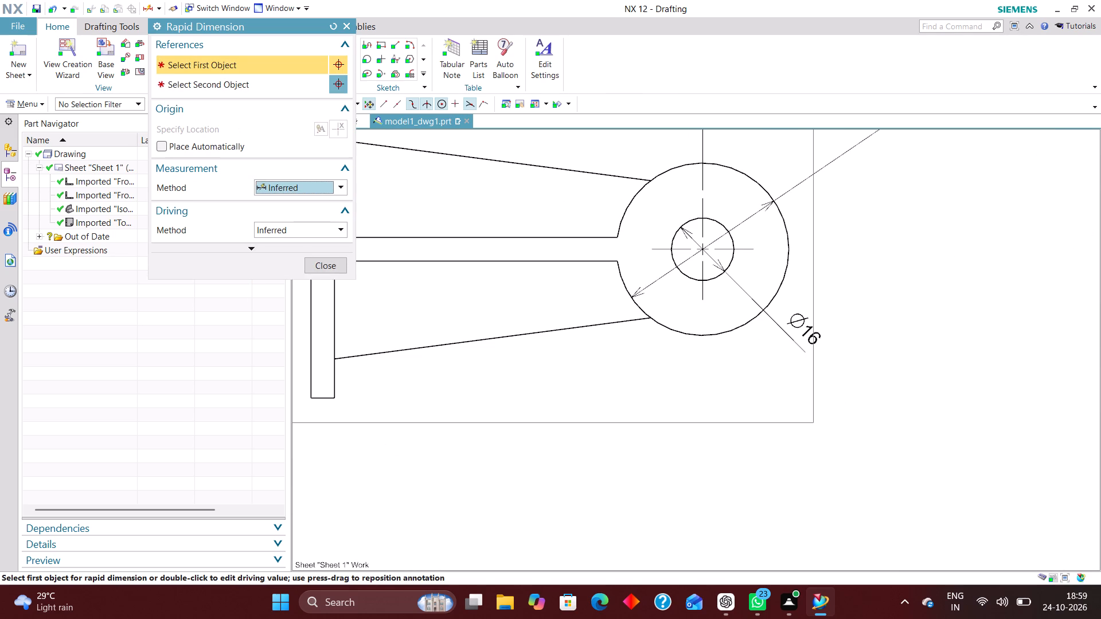
scroll(641, 256, "down", 2)
scroll(471, 244, "up", 1)
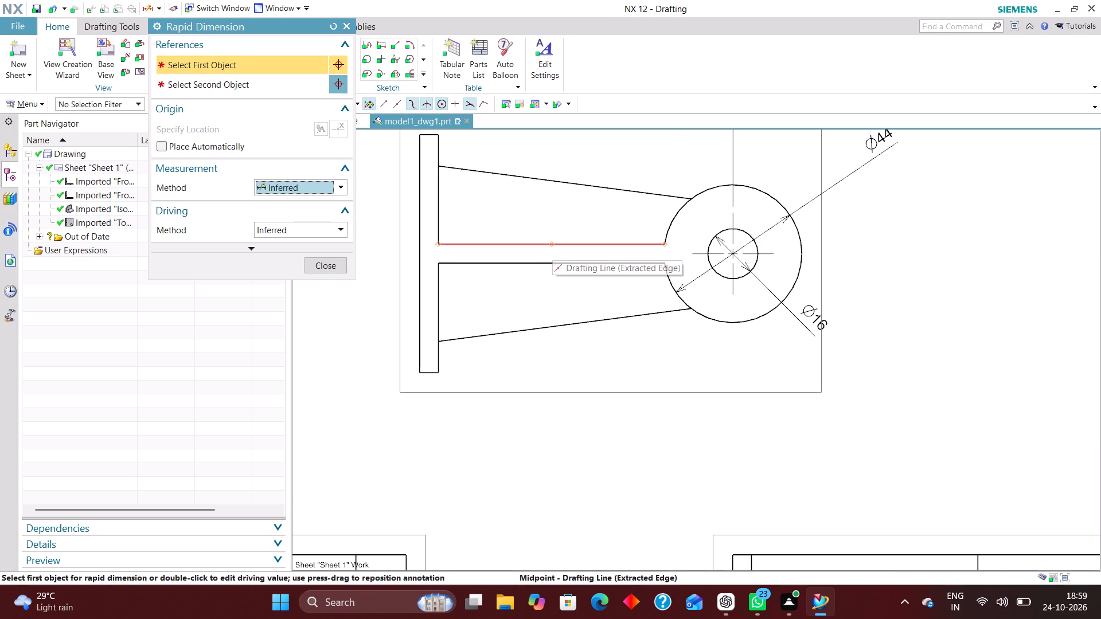
left_click(552, 244)
left_click(550, 260)
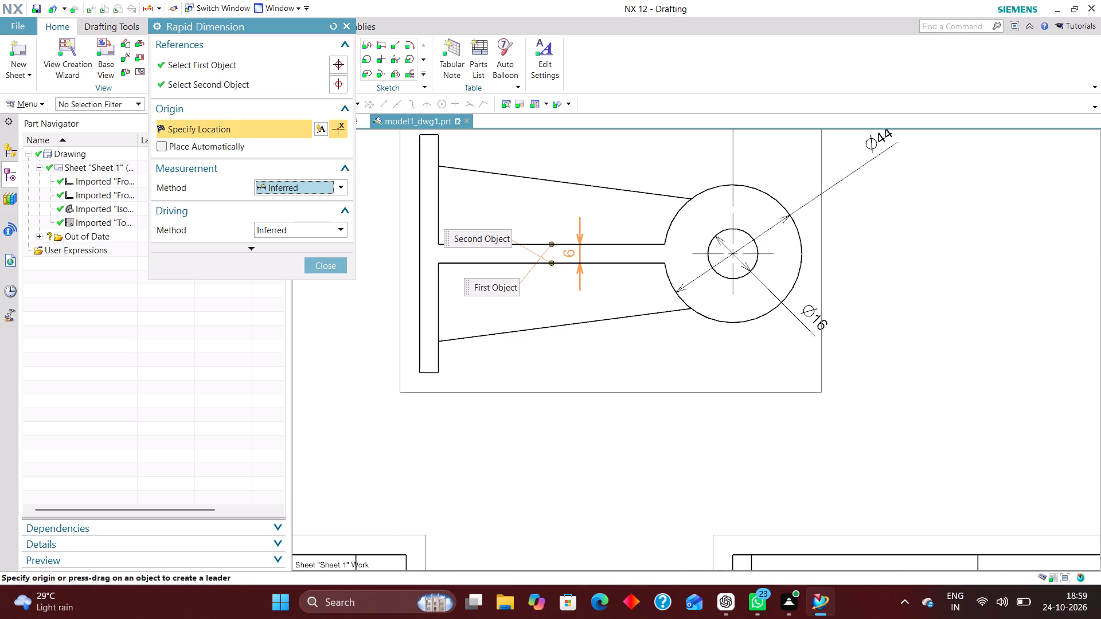
left_click(569, 252)
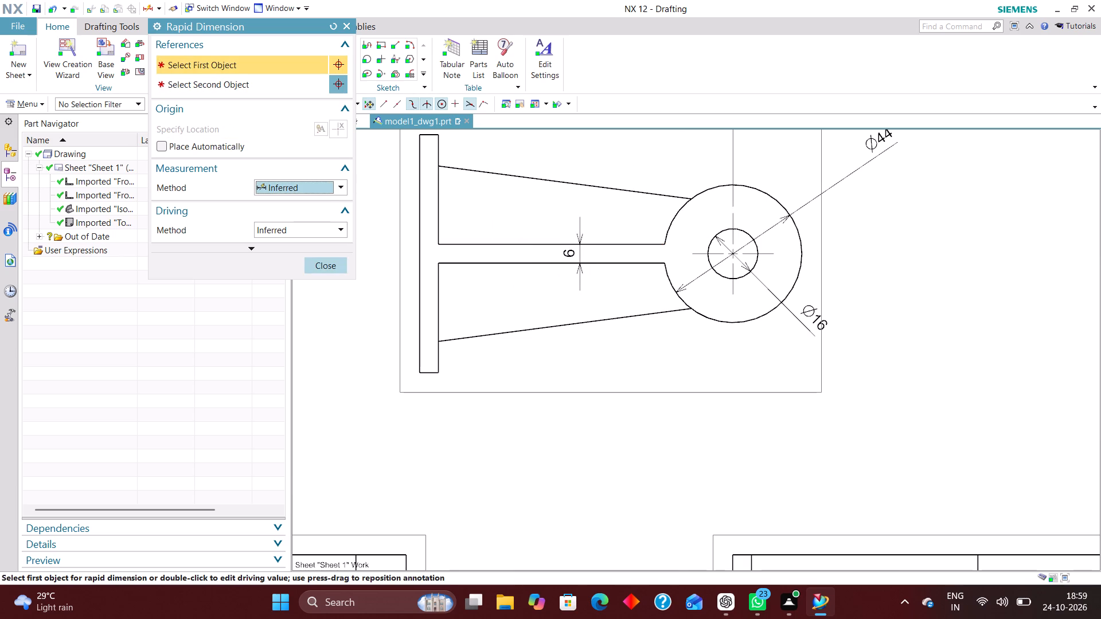
Dimension the mounting plate's full width in the top view, placed outside the plate's outer face, and finish dimensioning.
scroll(477, 293, "down", 3)
scroll(652, 279, "down", 1)
scroll(507, 253, "up", 2)
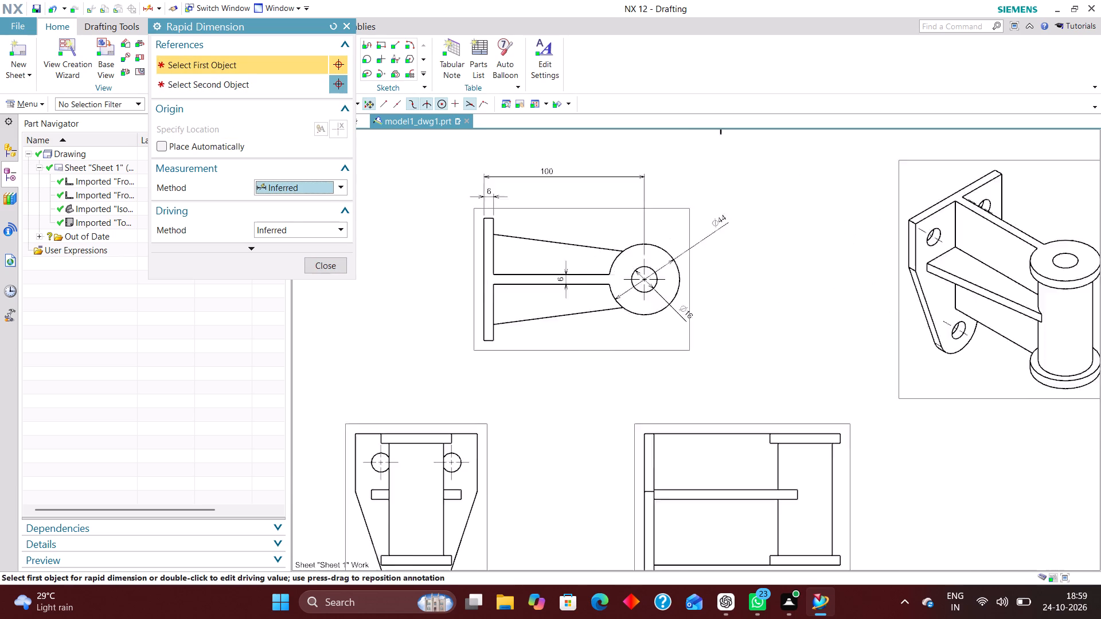
scroll(507, 253, "up", 1)
left_click(471, 200)
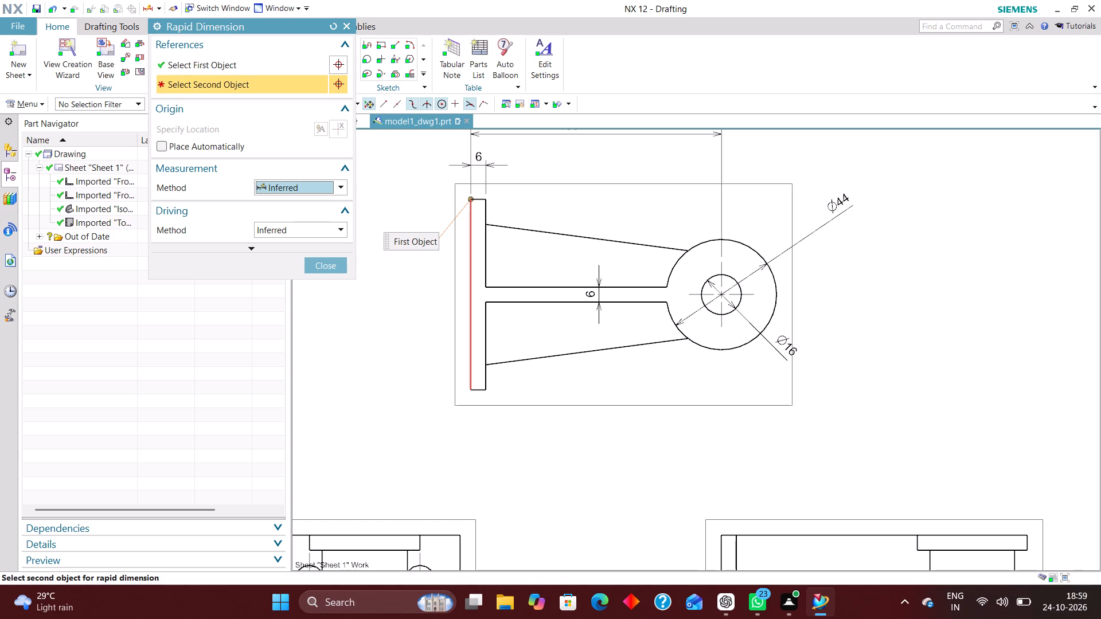
left_click(472, 389)
left_click(402, 287)
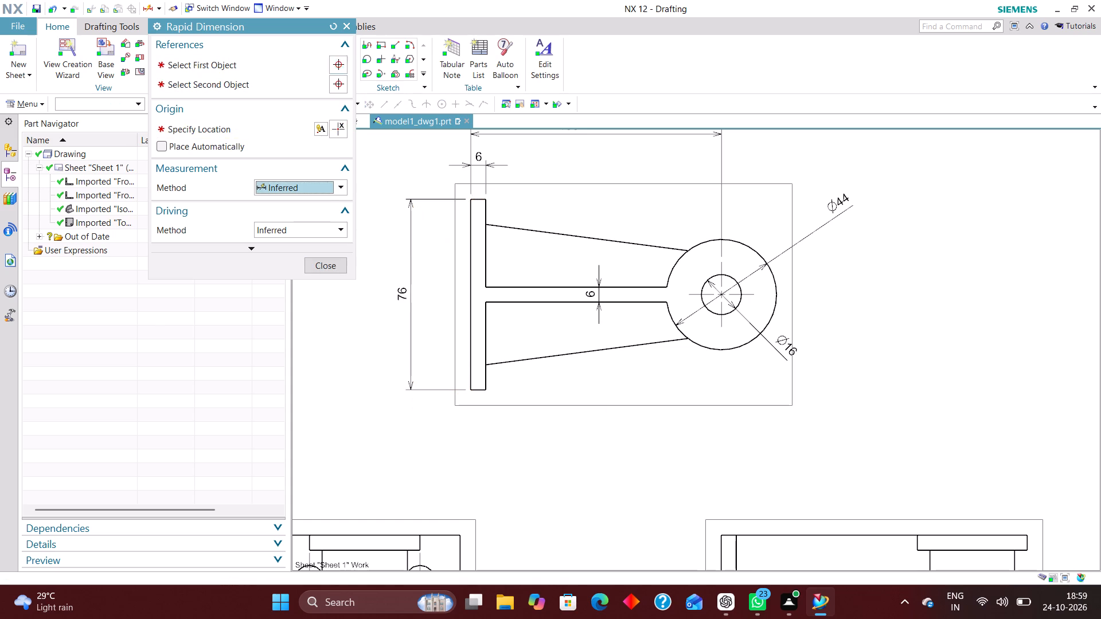
left_click(331, 265)
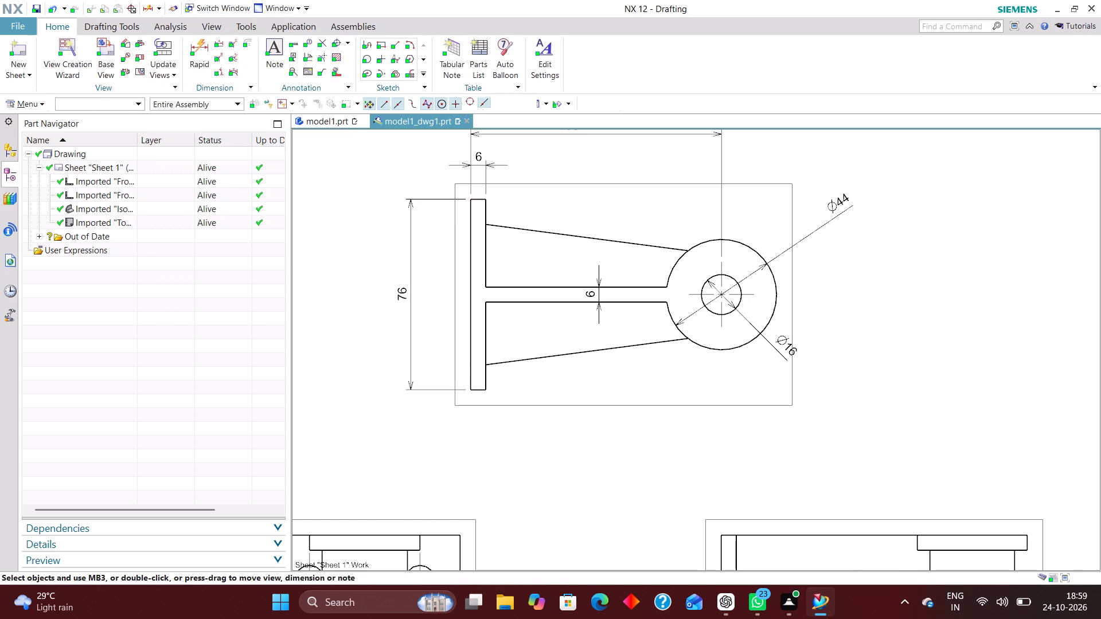
Add a rapid dimension for the mounting plate's overall width, placed above the front view.
scroll(436, 261, "down", 3)
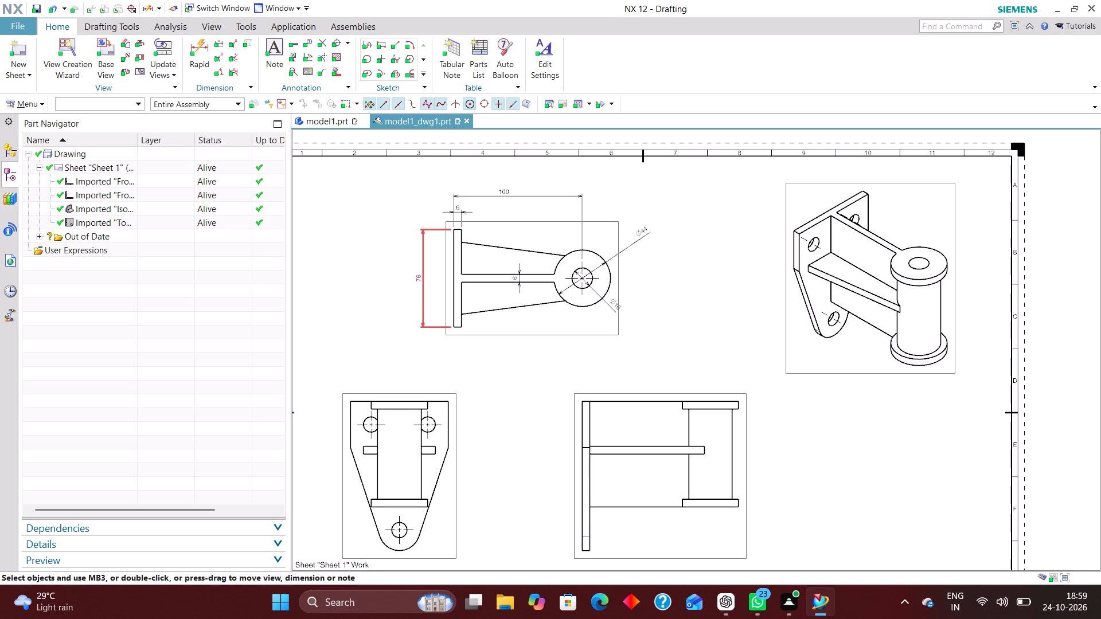
scroll(482, 284, "down", 2)
scroll(411, 387, "up", 3)
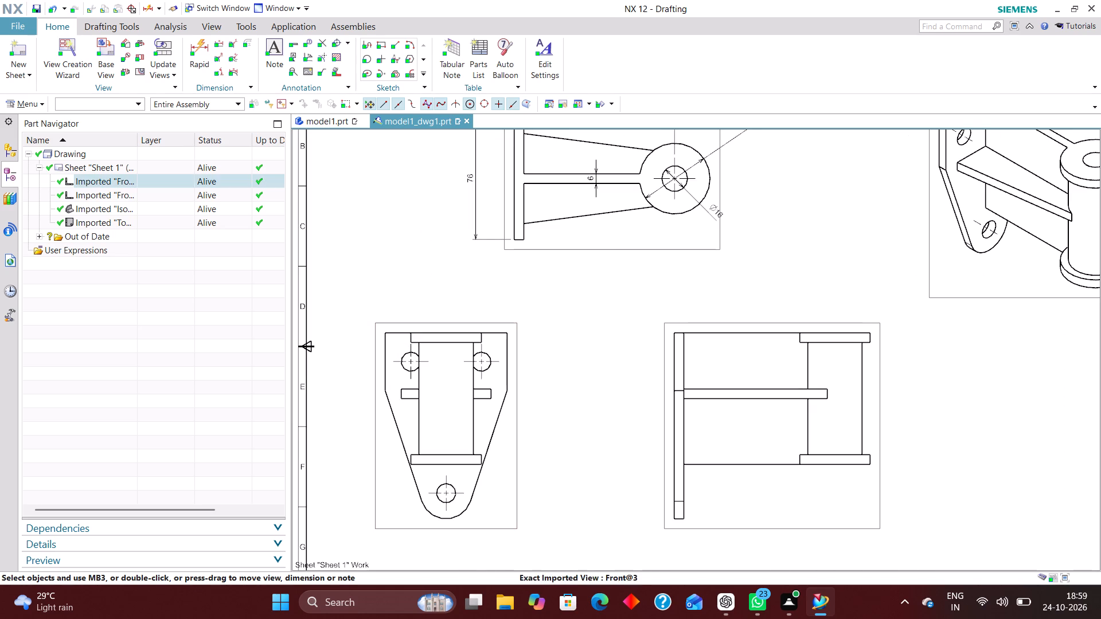
left_click(191, 44)
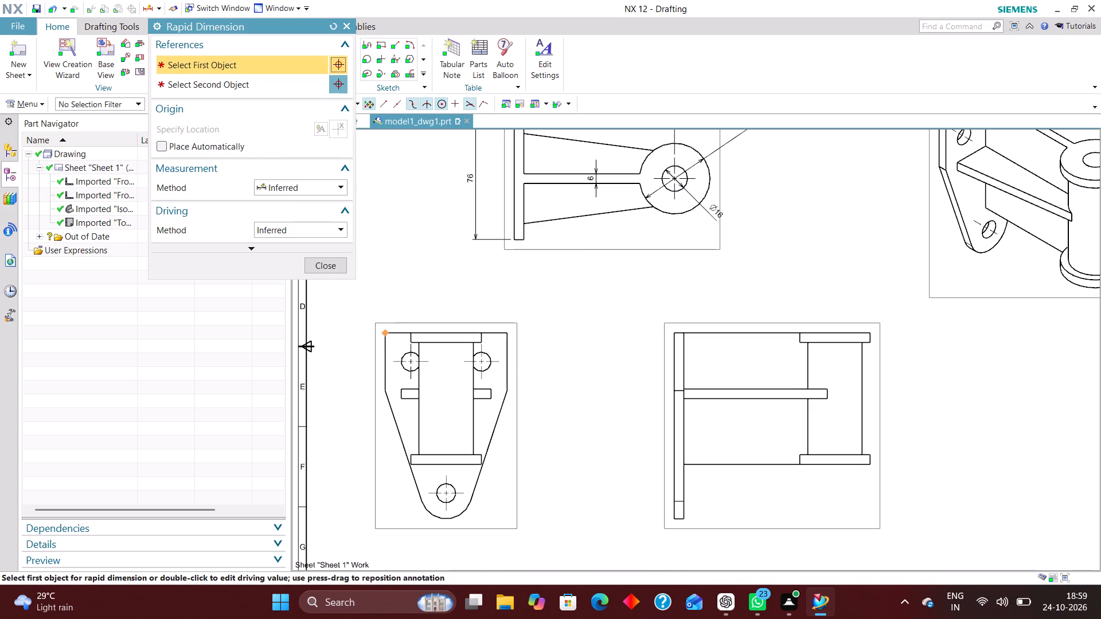
left_click(384, 330)
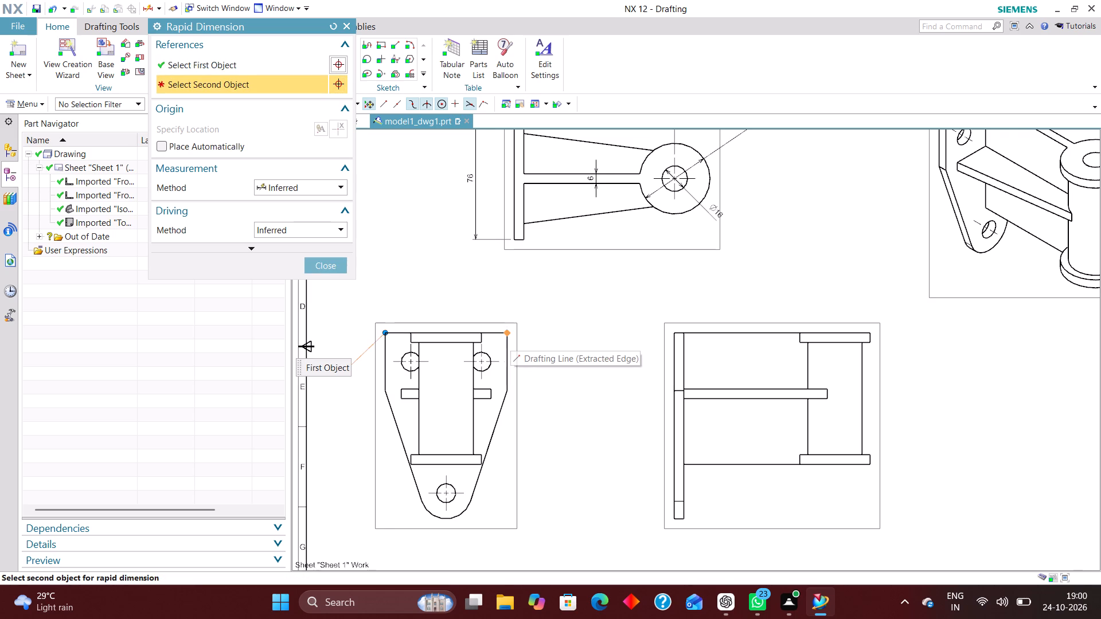
left_click(508, 334)
left_click(447, 295)
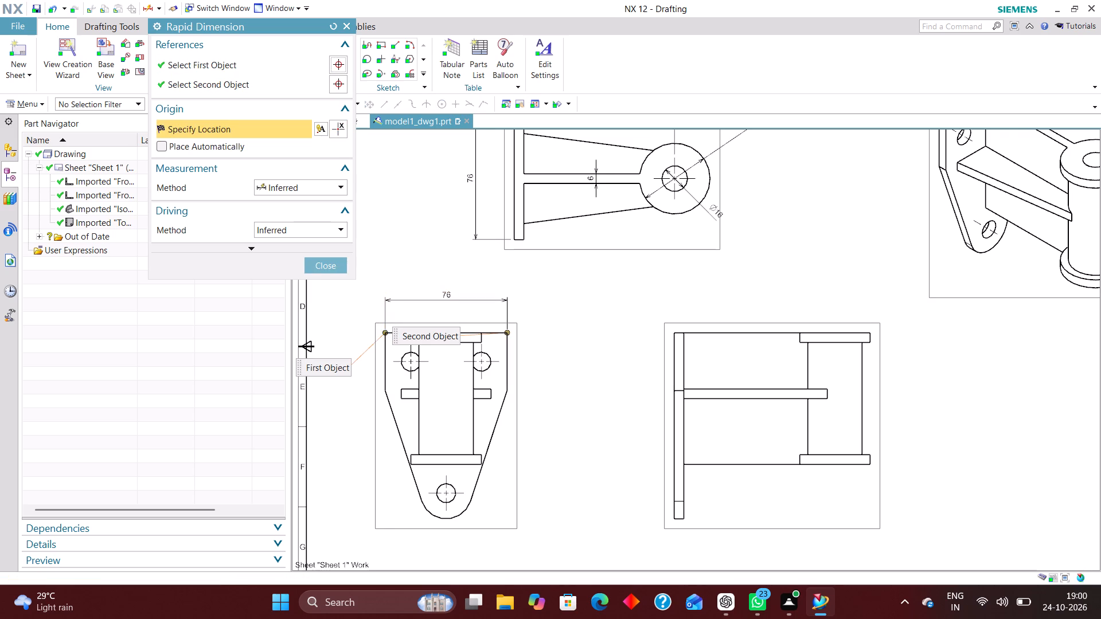
Dimension the cylinder's overall height from the upper flange's top to the lower flange's underside, placed to the right of the front view.
scroll(528, 370, "down", 2)
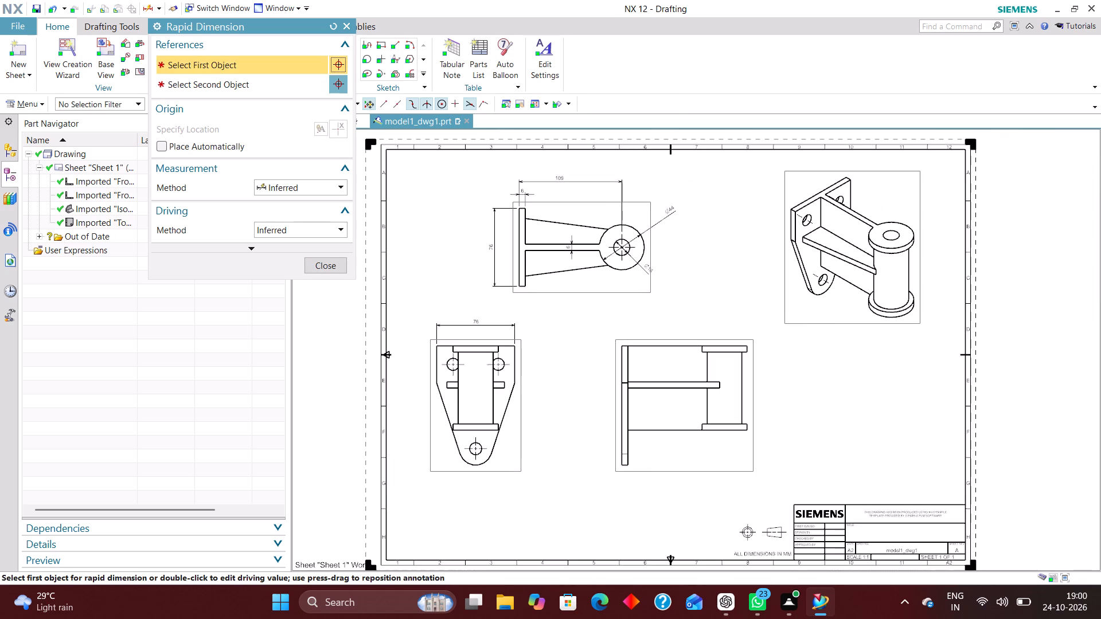
scroll(469, 446, "up", 1)
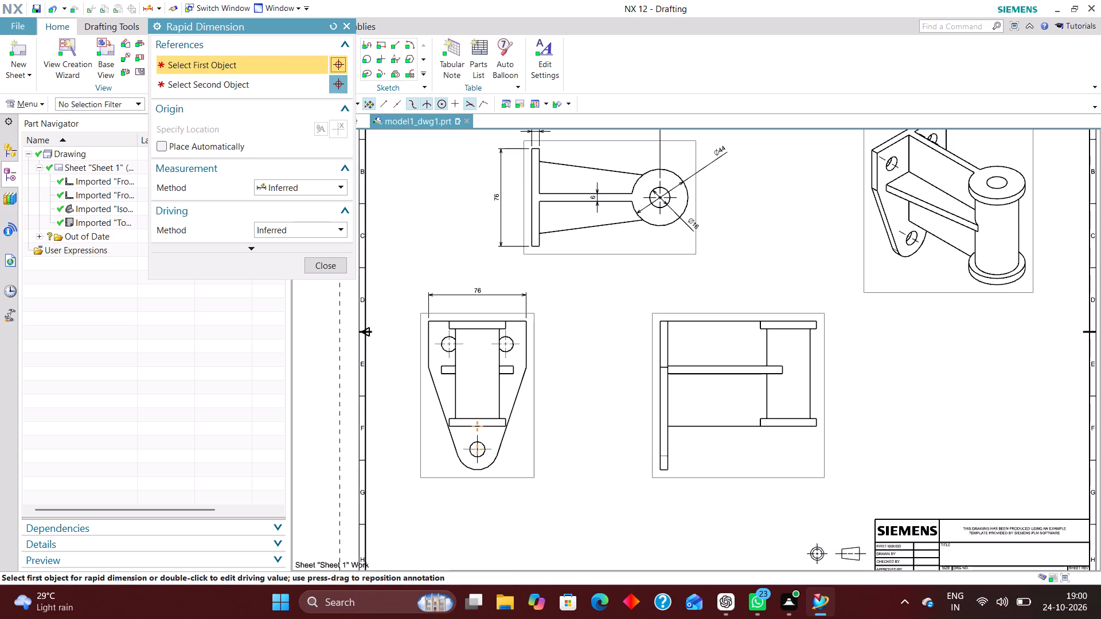
scroll(468, 365, "up", 4)
scroll(510, 317, "down", 2)
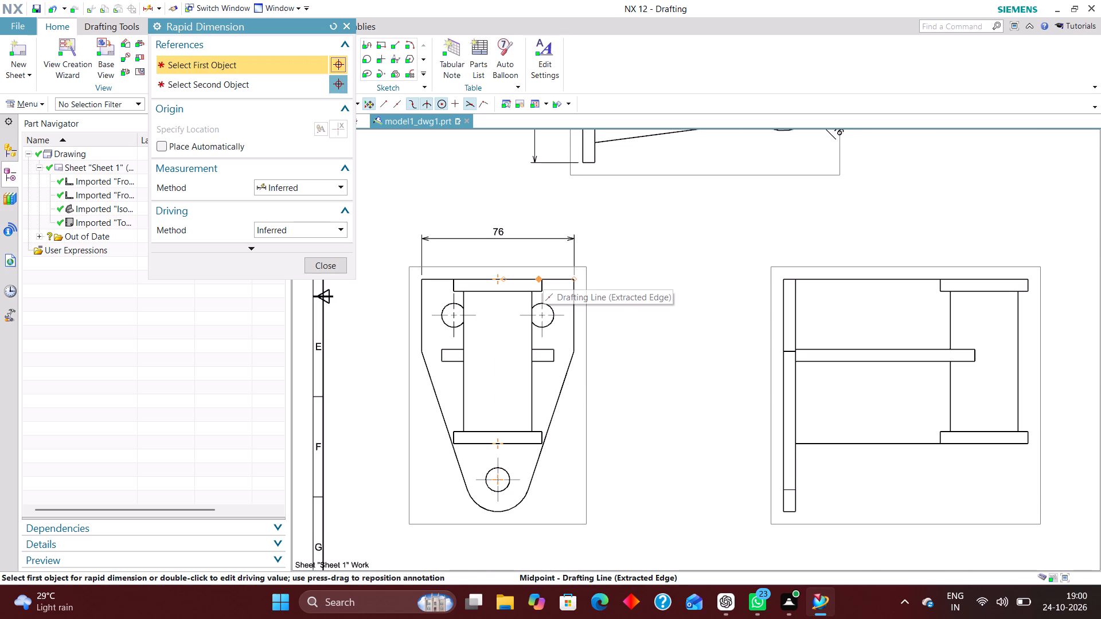
scroll(536, 281, "up", 6)
left_click(557, 273)
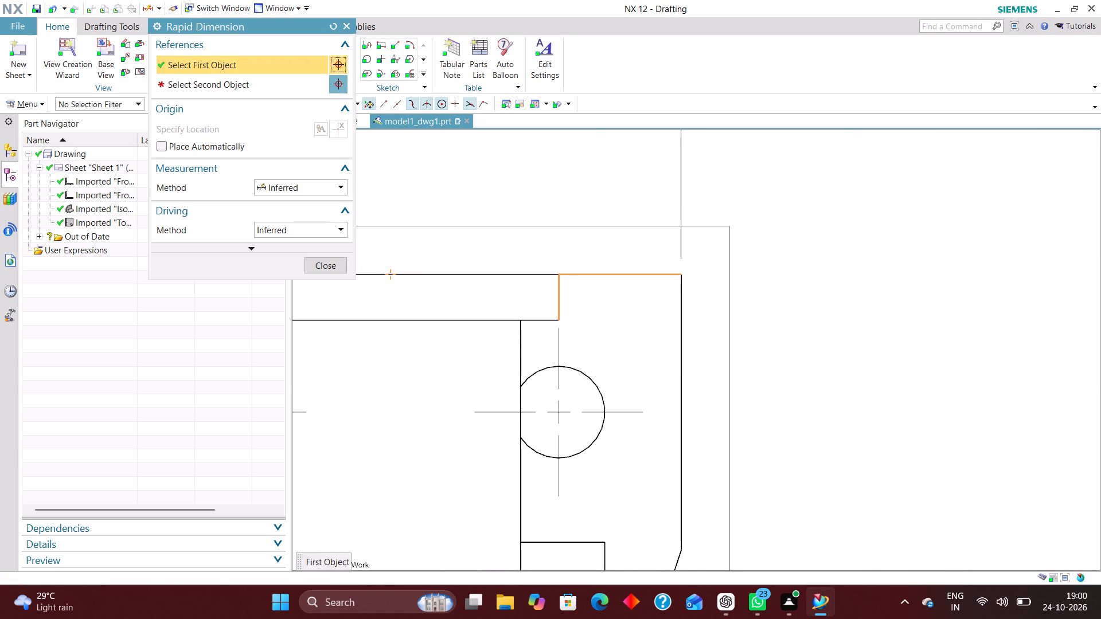
scroll(541, 258, "down", 6)
scroll(538, 434, "up", 3)
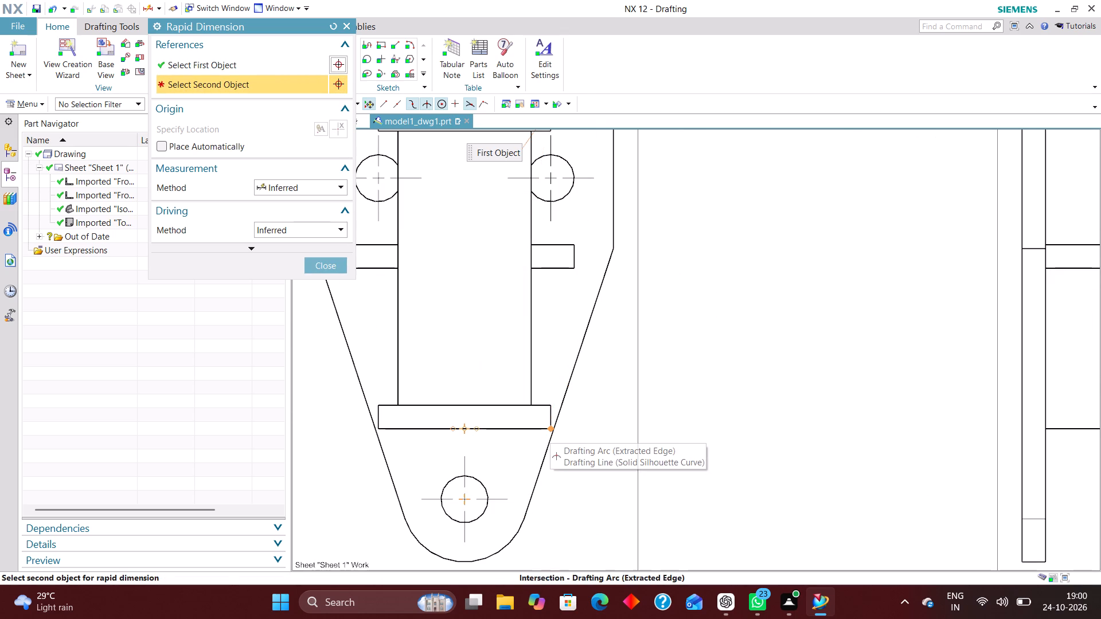
left_click(550, 428)
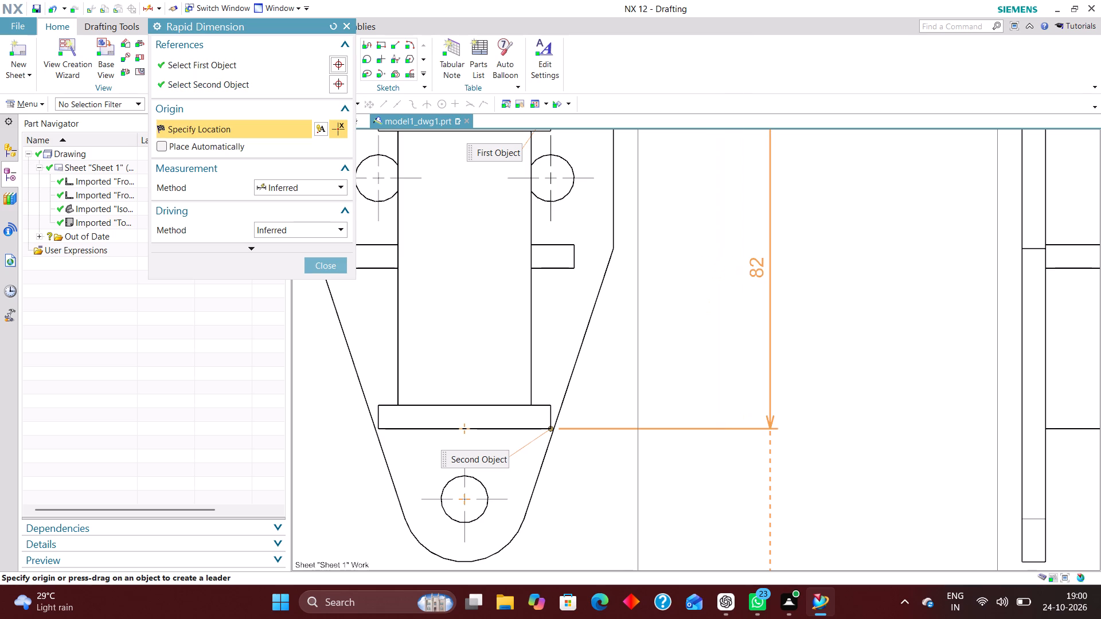
left_click(738, 259)
Dimension the upper flange's thickness in the front view, placed between the plate and the cylinder height dimension.
scroll(756, 355, "down", 5)
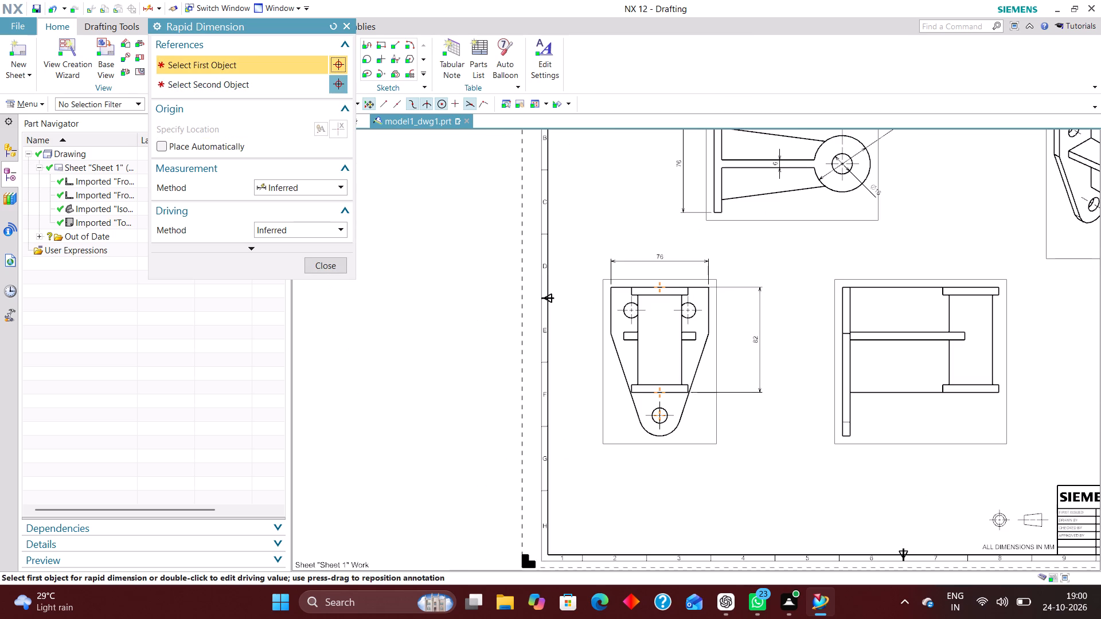
scroll(685, 375, "up", 6)
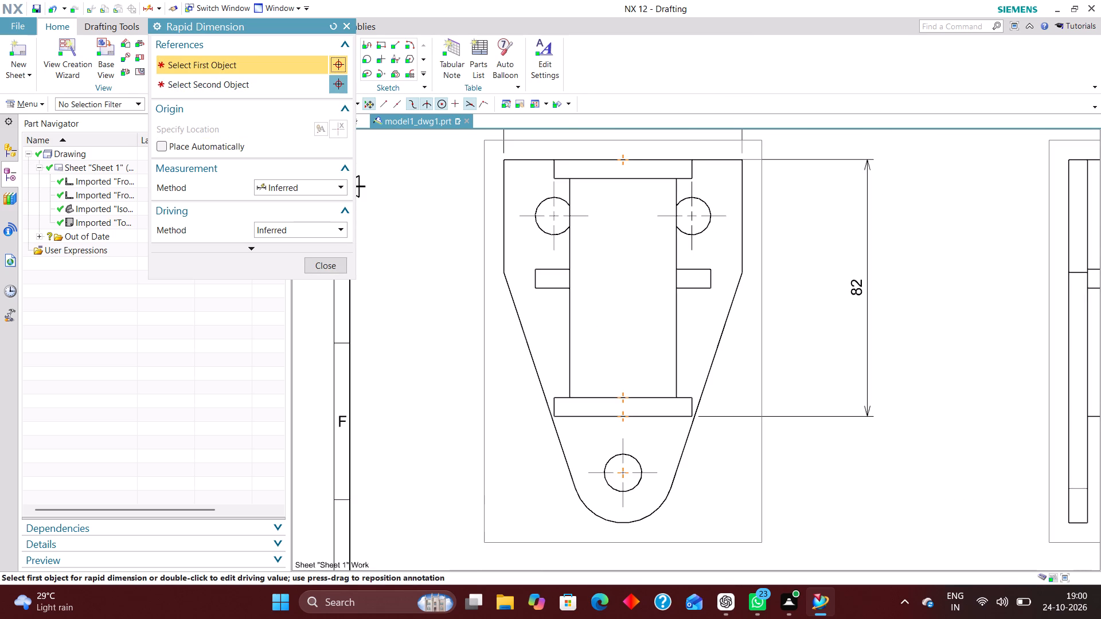
scroll(699, 164, "up", 5)
left_click(679, 146)
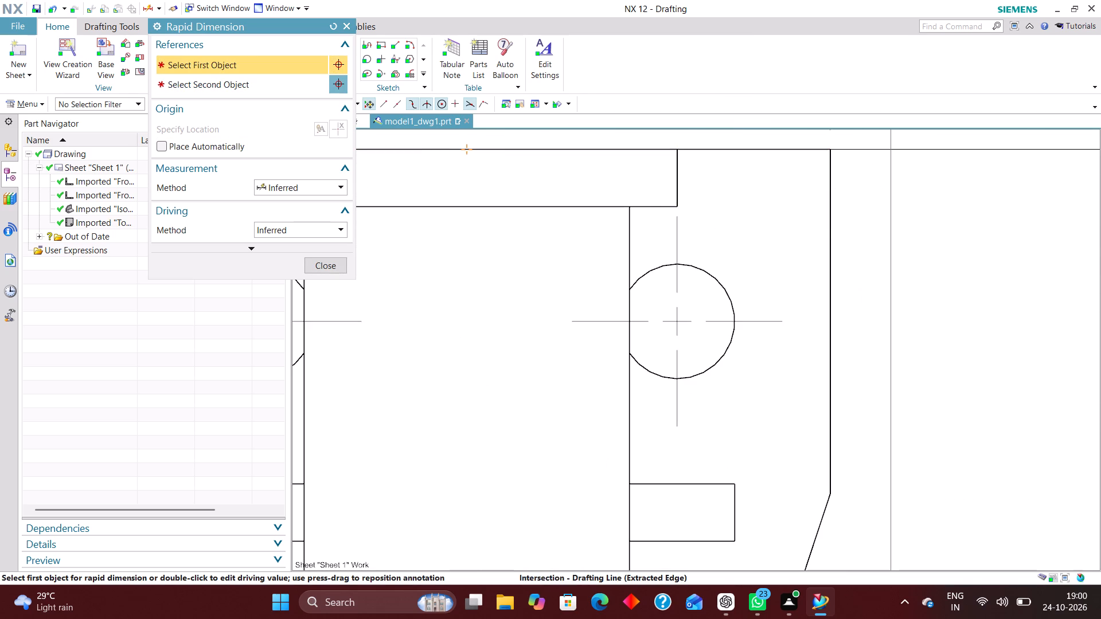
left_click(680, 203)
scroll(656, 232, "down", 3)
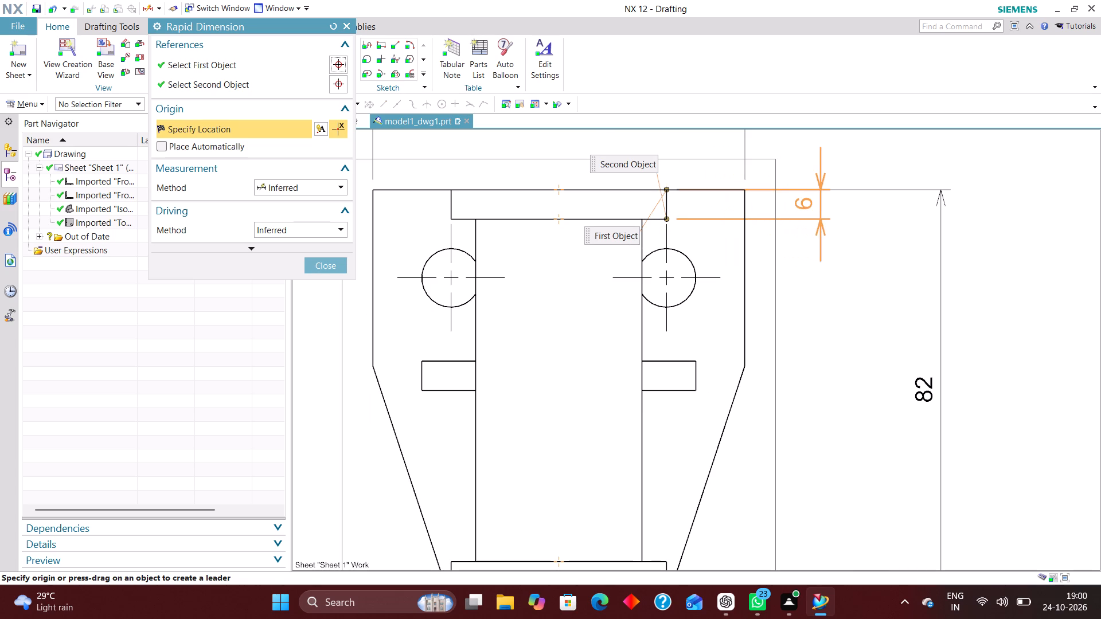
left_click(821, 209)
Dimension the horizontal rib's thickness in the front view, placed below the flange thickness dimension and inside the cylinder height dimension.
scroll(707, 254, "down", 4)
scroll(732, 305, "down", 4)
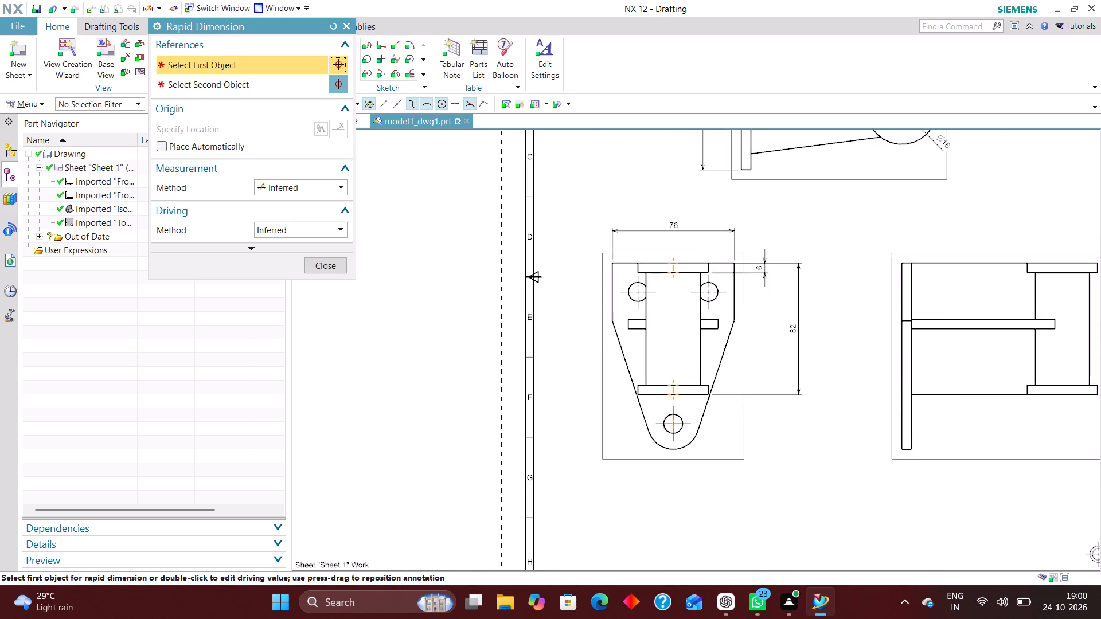
scroll(701, 389, "up", 5)
scroll(699, 397, "down", 2)
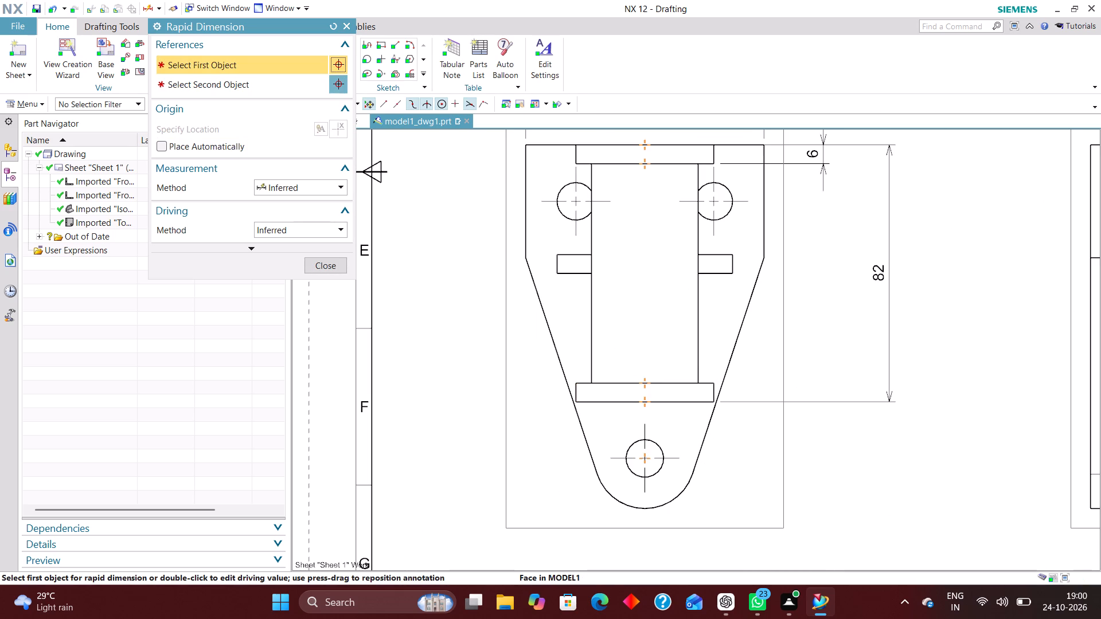
scroll(731, 252, "up", 3)
left_click(733, 255)
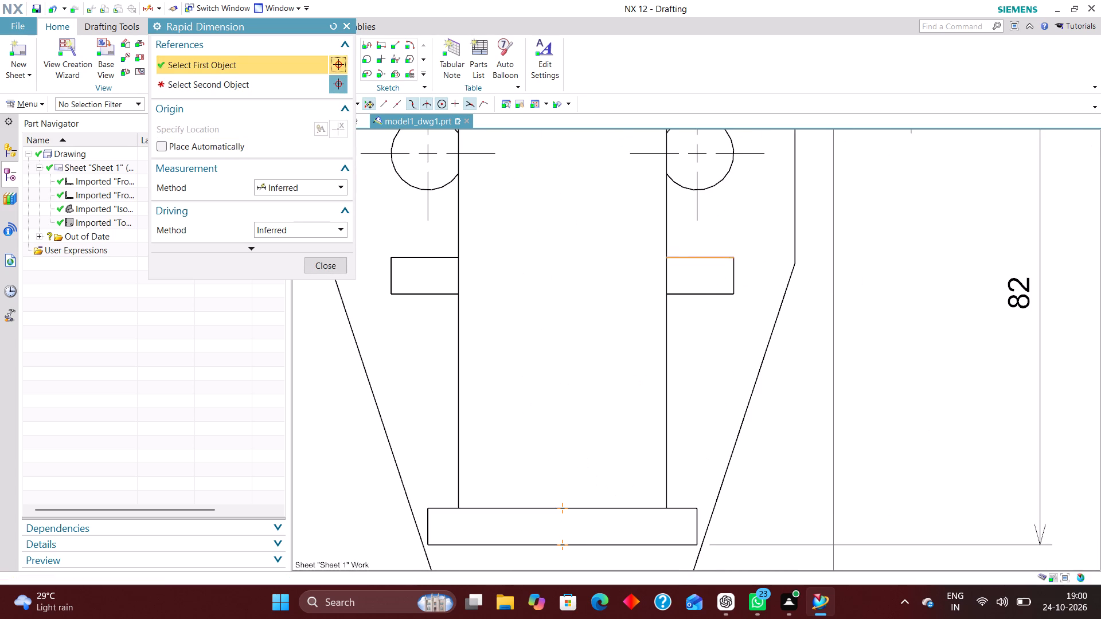
left_click(733, 292)
left_click(887, 277)
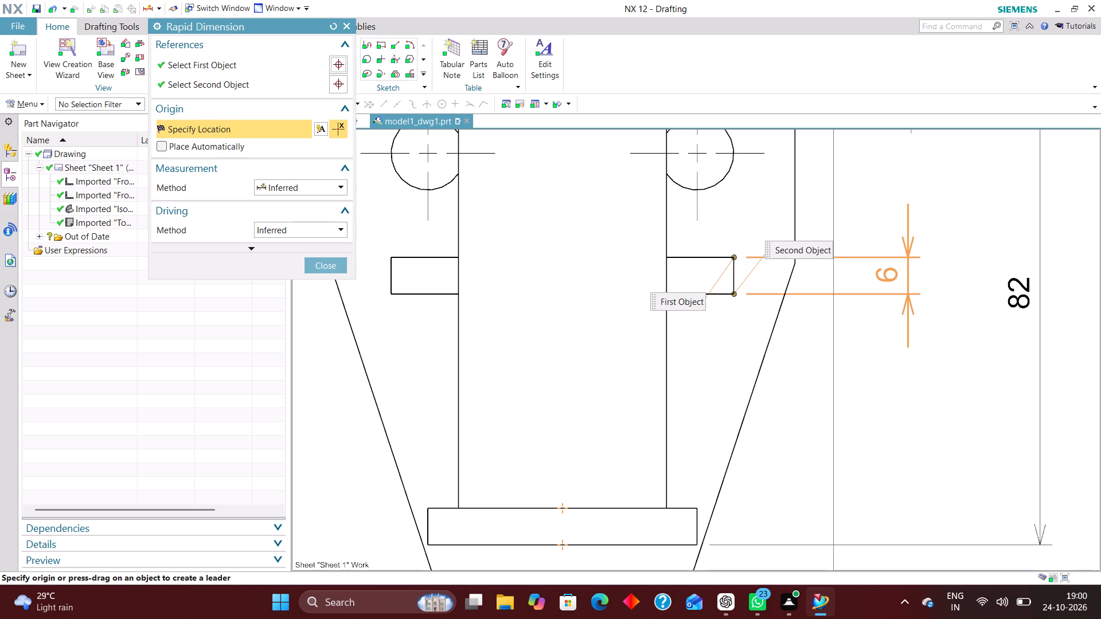
Add a diametral dimension to the mounting plate's lower hole in the front view, with the text just above right of the hole.
scroll(725, 307, "down", 6)
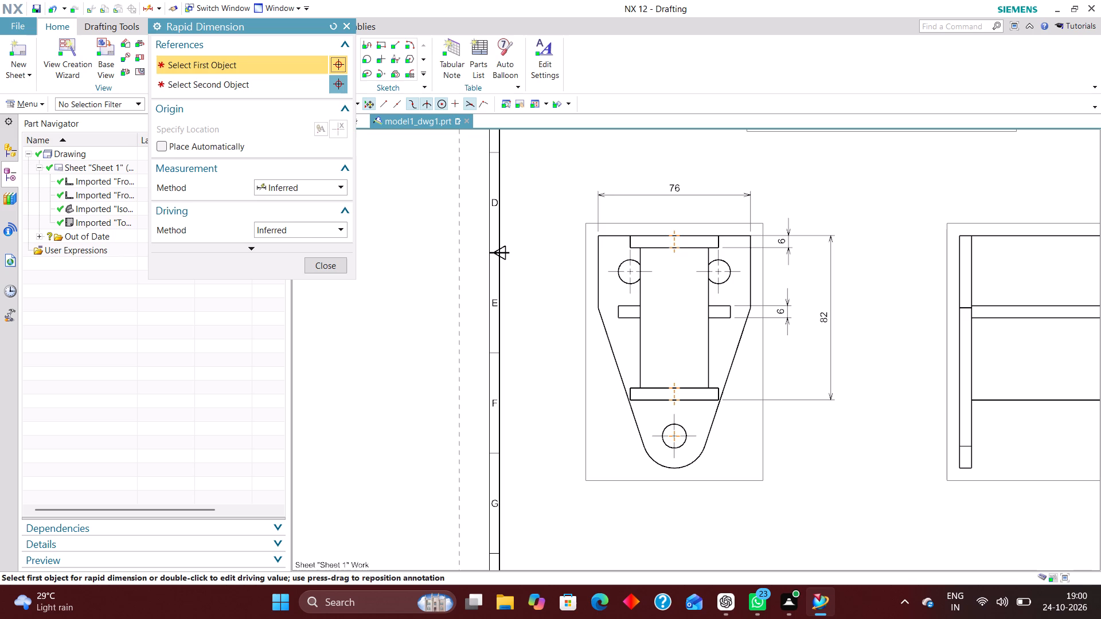
left_click(319, 191)
left_click(317, 299)
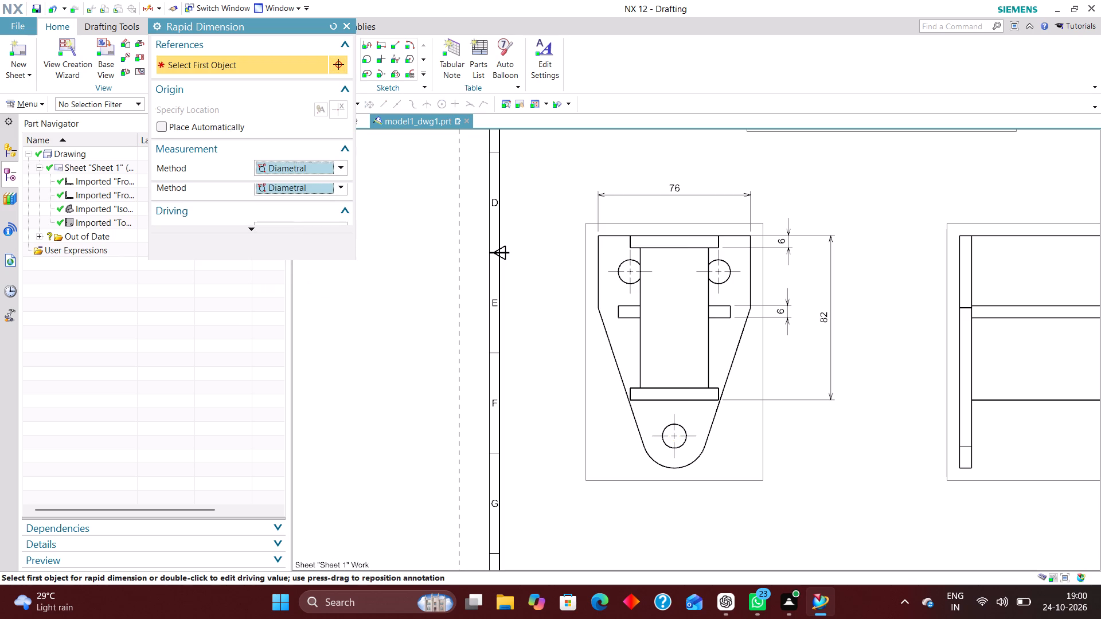
left_click(680, 444)
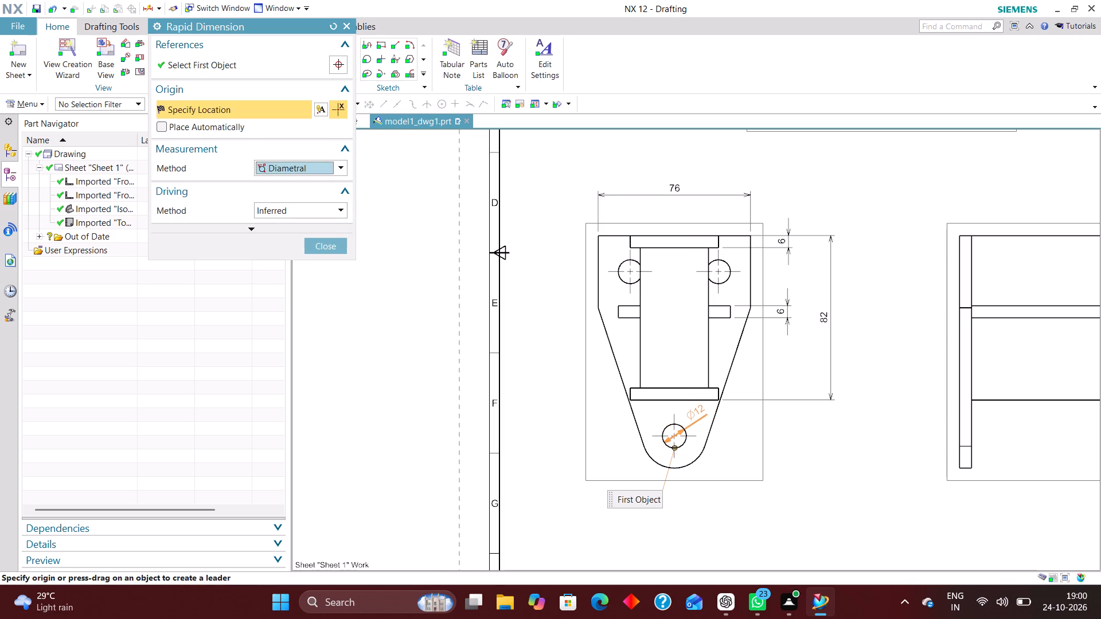
left_click(694, 412)
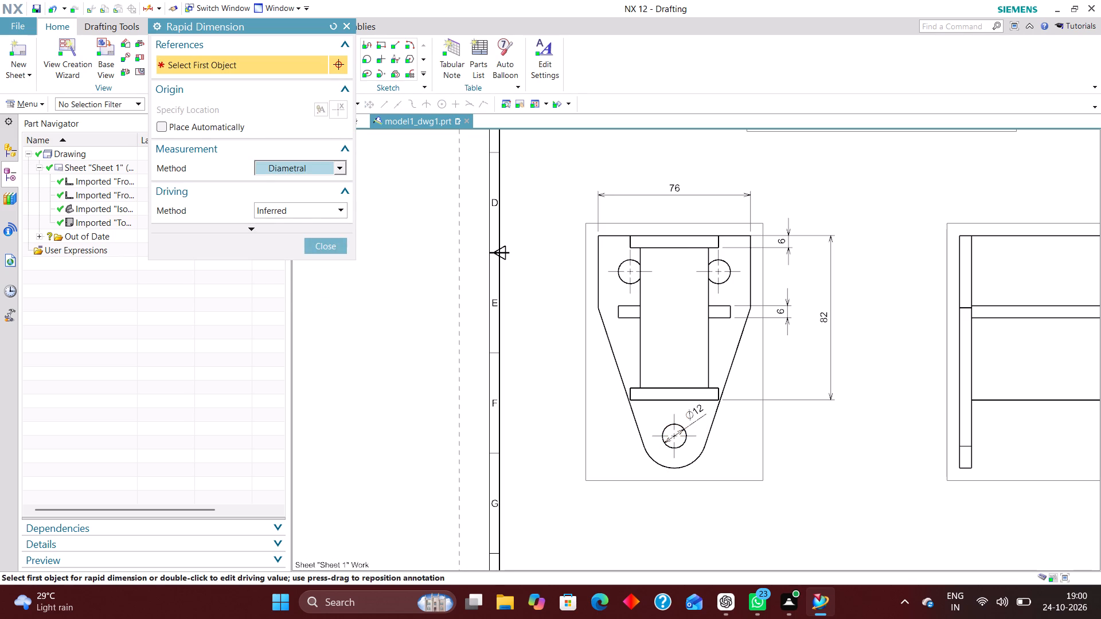
Add a radial dimension to the mounting plate's rounded lower end in the front view, with the text just outside the arc.
left_click(342, 166)
left_click(298, 273)
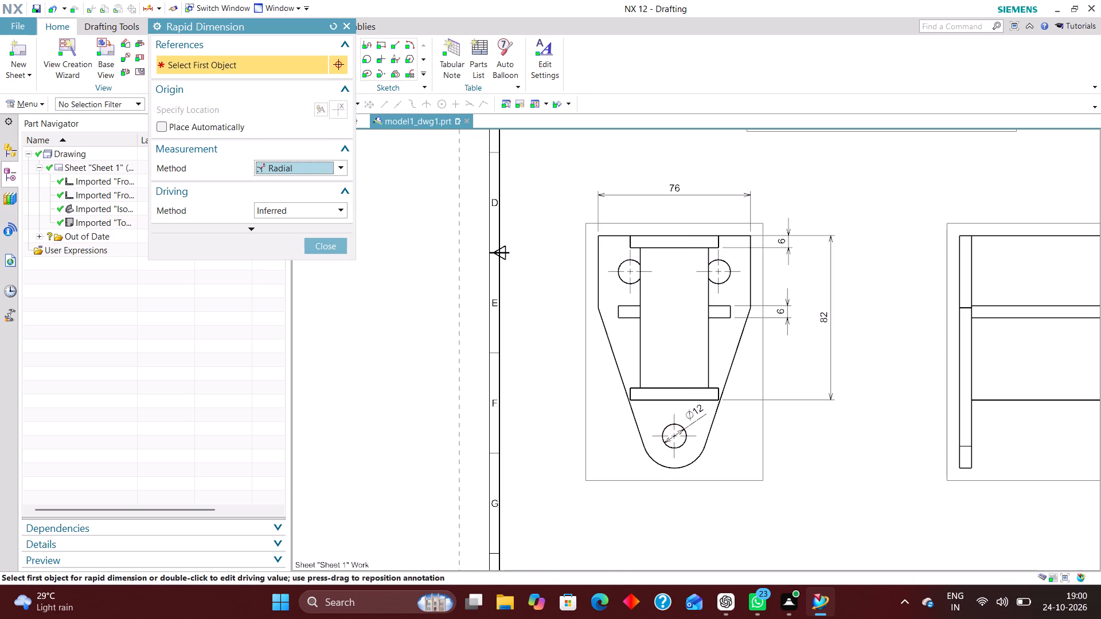
left_click(684, 463)
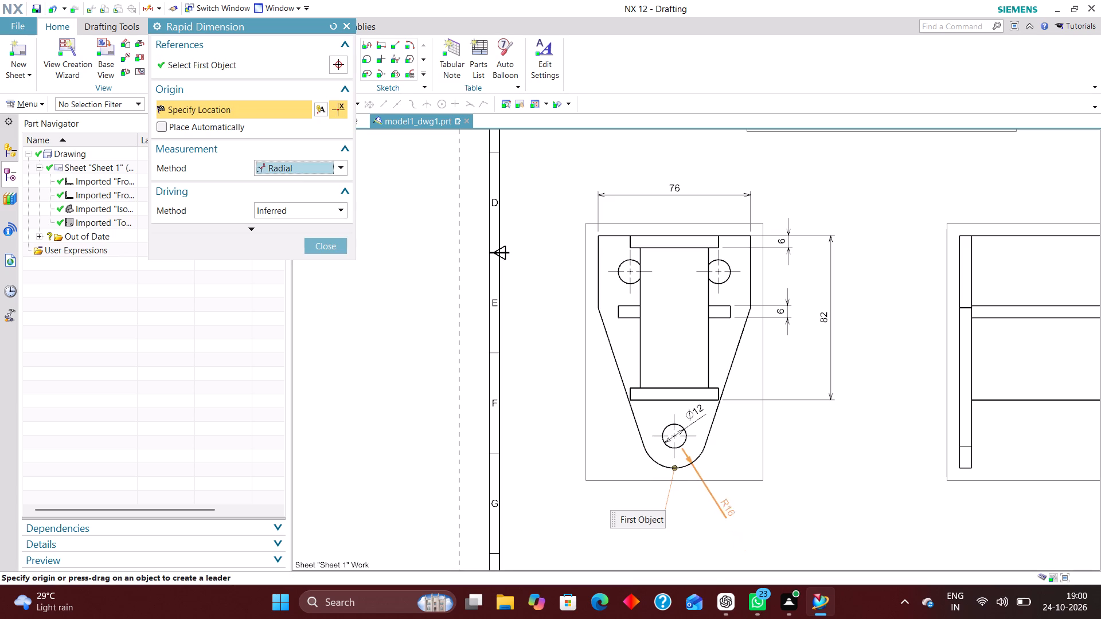
left_click(696, 475)
scroll(585, 412, "down", 1)
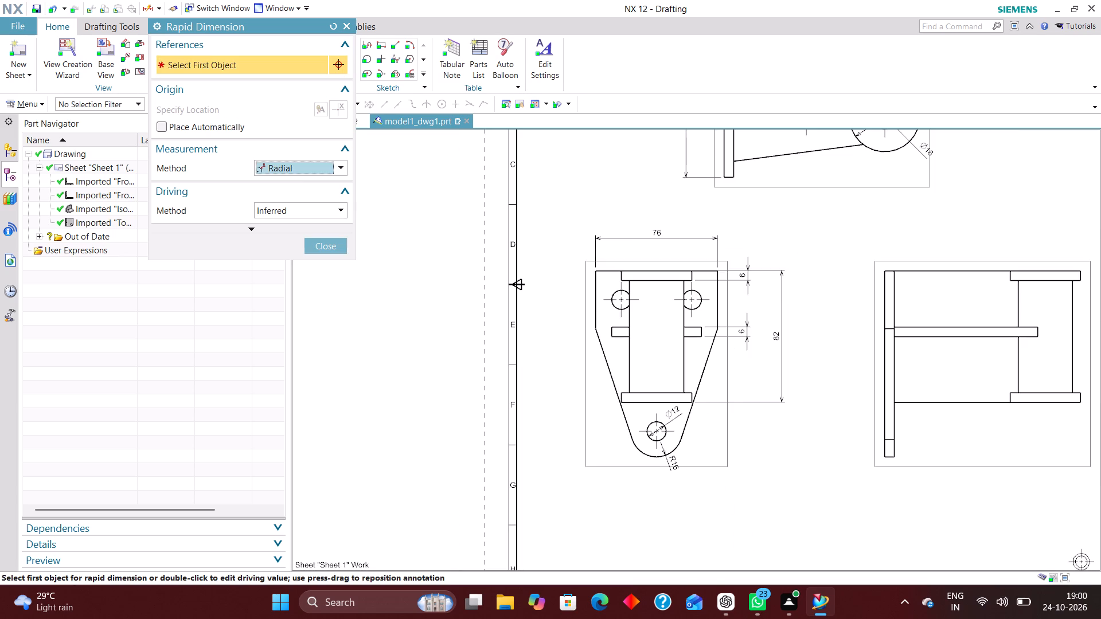
Dimension the height of the mounting plate's straight vertical side in the front view, placed to the left of the plate.
left_click(335, 163)
left_click(292, 185)
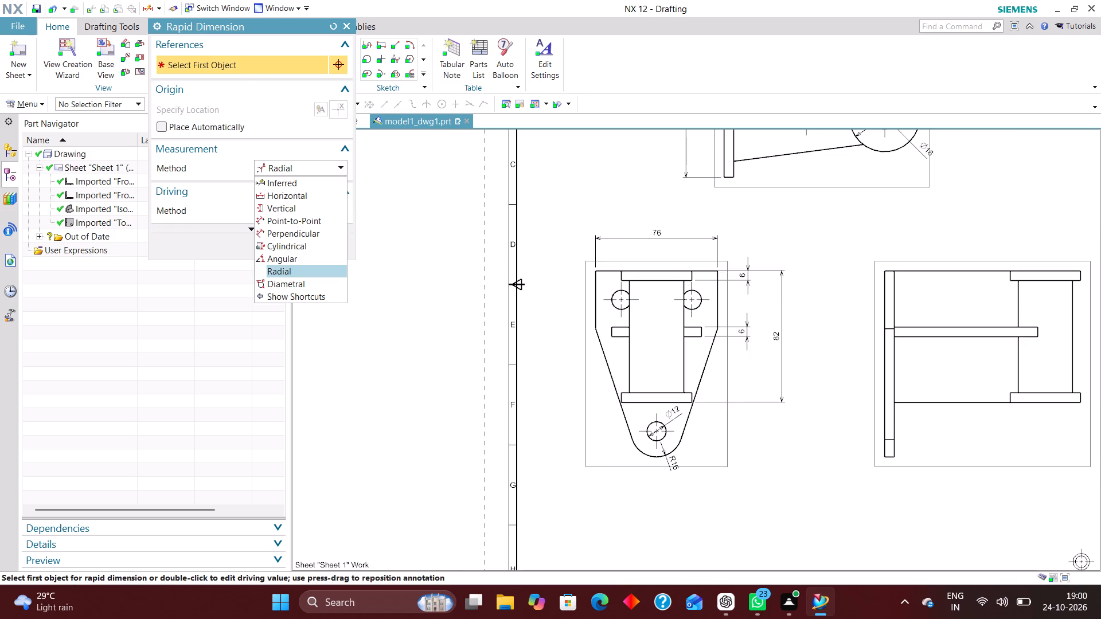
scroll(669, 296, "down", 2)
scroll(615, 290, "up", 5)
left_click(637, 258)
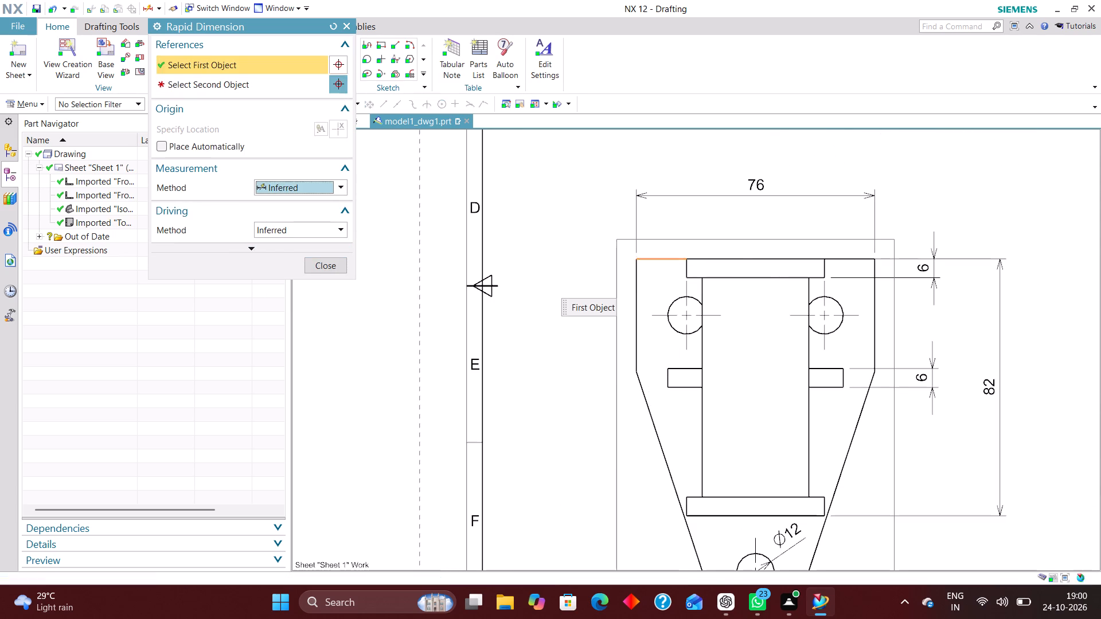
left_click(633, 372)
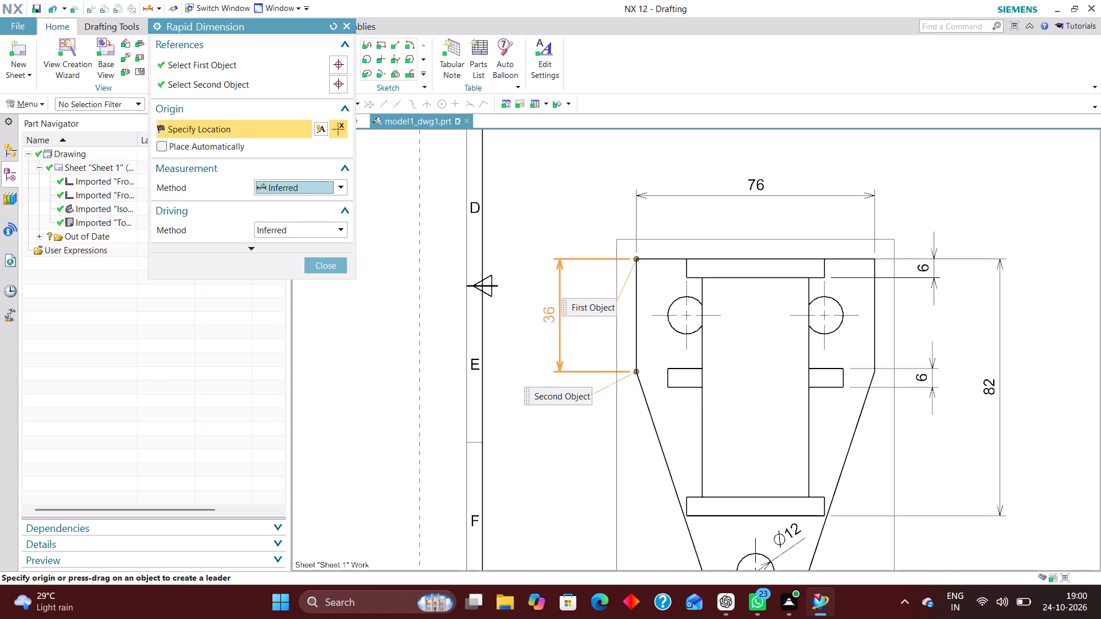
left_click(550, 315)
Examine the horizontal rib's position relative to the plate's side corner in the front and side views.
scroll(630, 284, "down", 4)
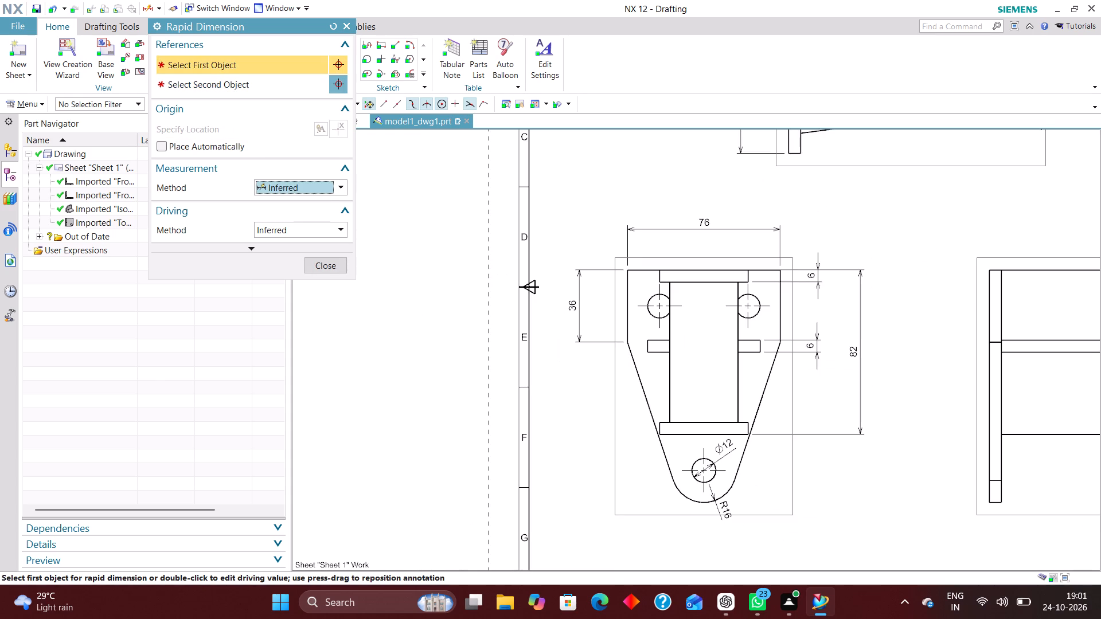
scroll(651, 350, "up", 2)
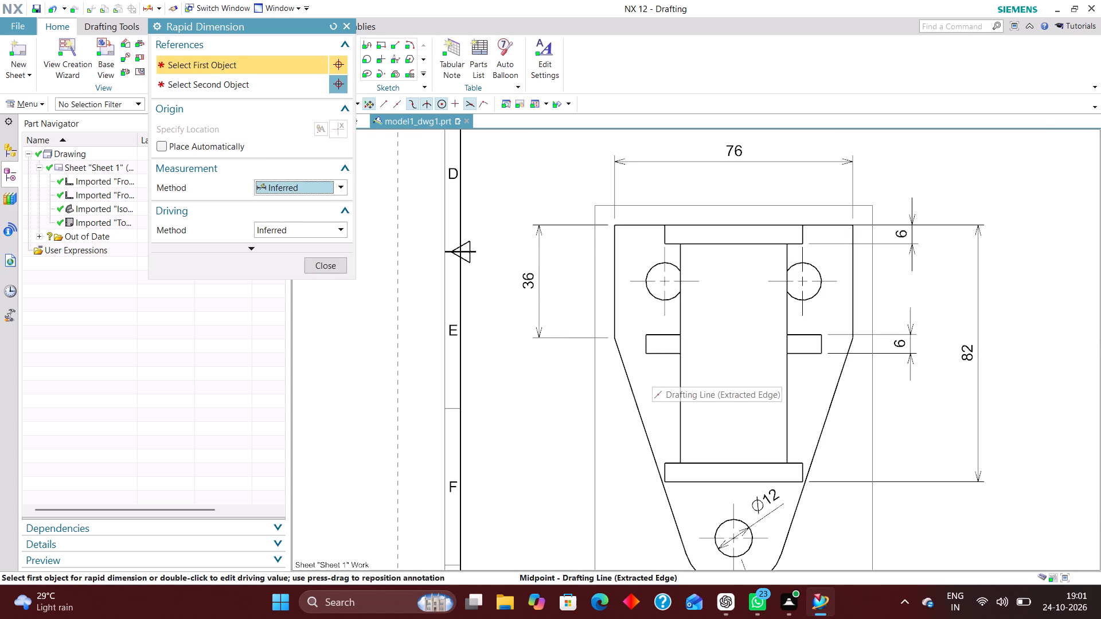
scroll(617, 354, "down", 5)
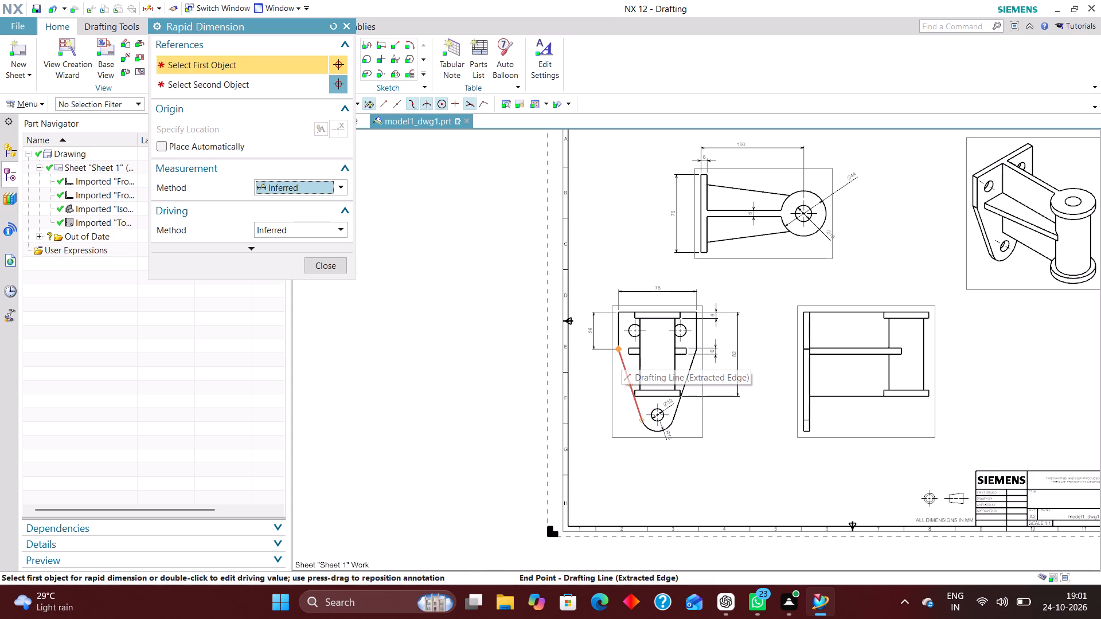
scroll(813, 336, "up", 8)
scroll(806, 392, "up", 2)
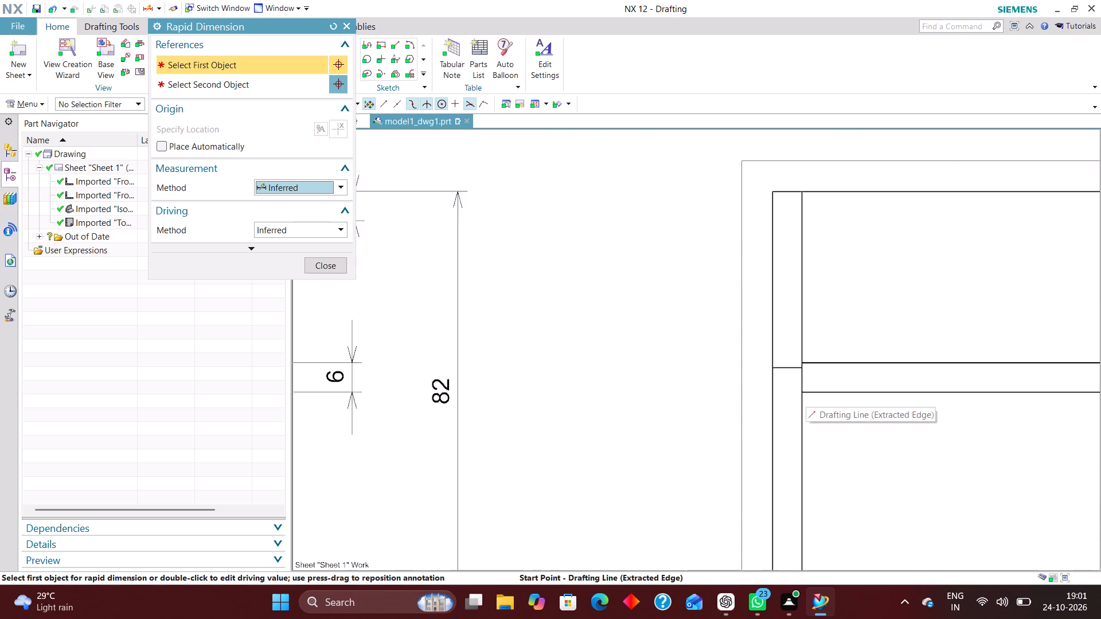
scroll(806, 392, "up", 3)
scroll(802, 336, "down", 8)
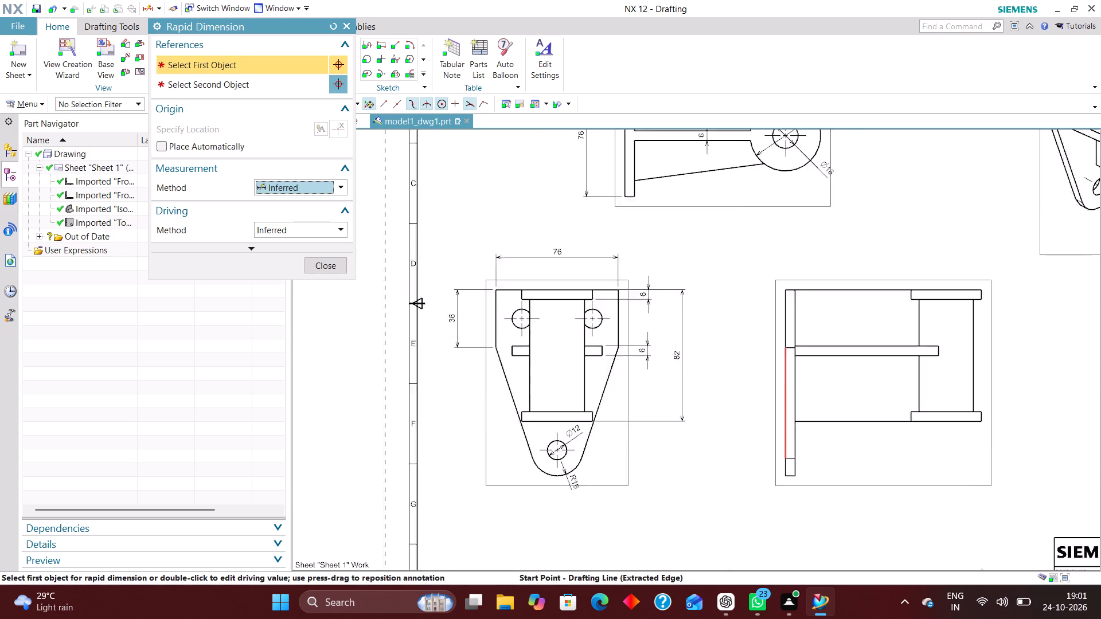
scroll(787, 358, "down", 1)
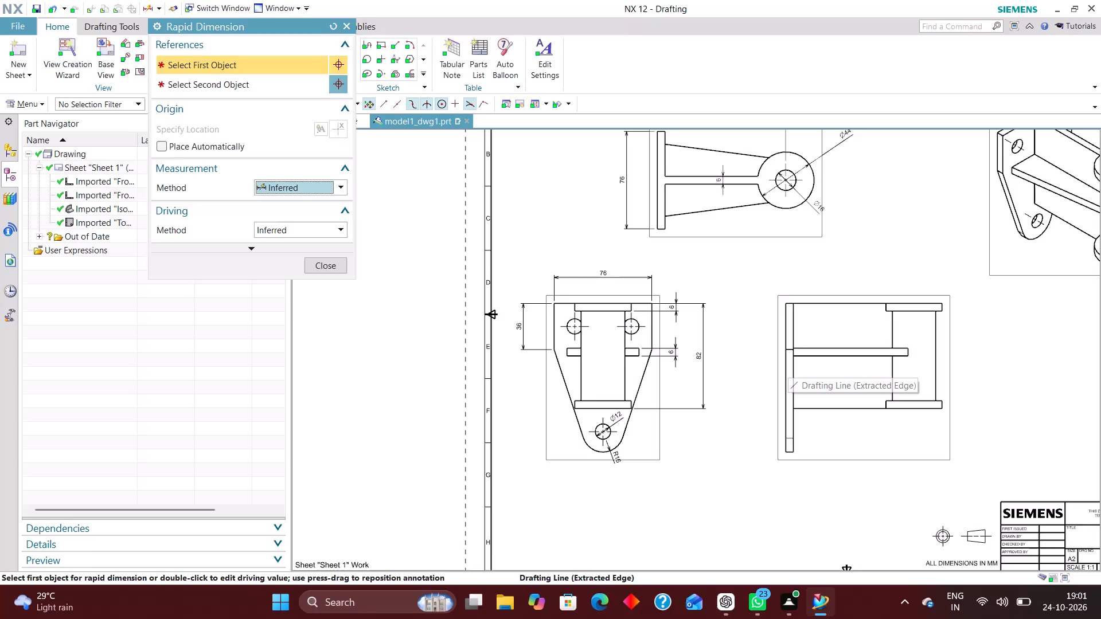
scroll(514, 308, "up", 3)
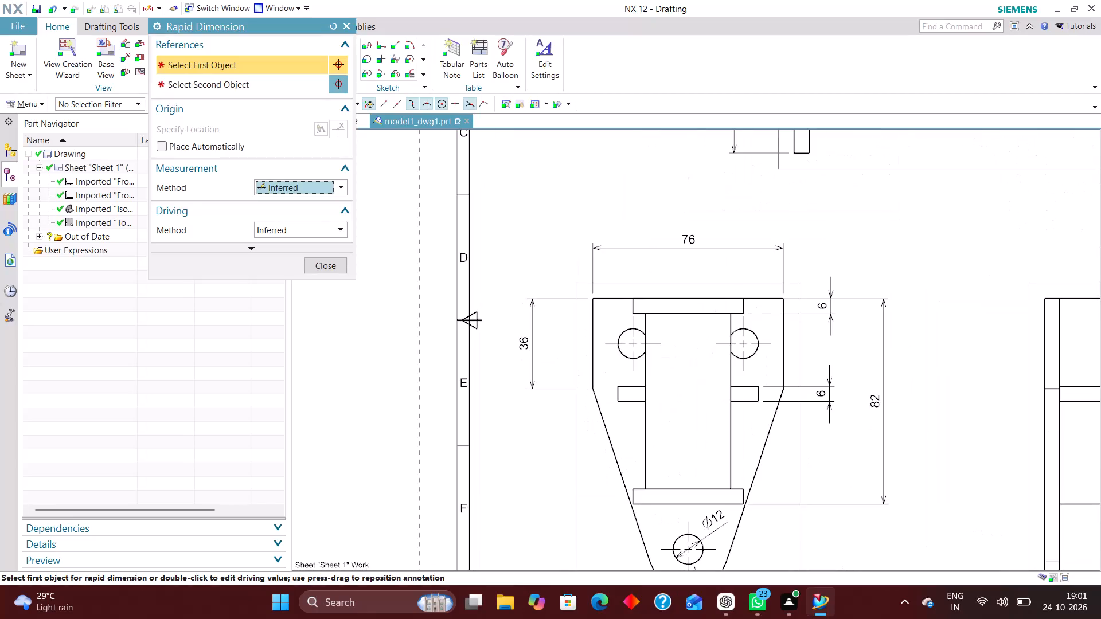
scroll(544, 335, "down", 2)
left_click(333, 268)
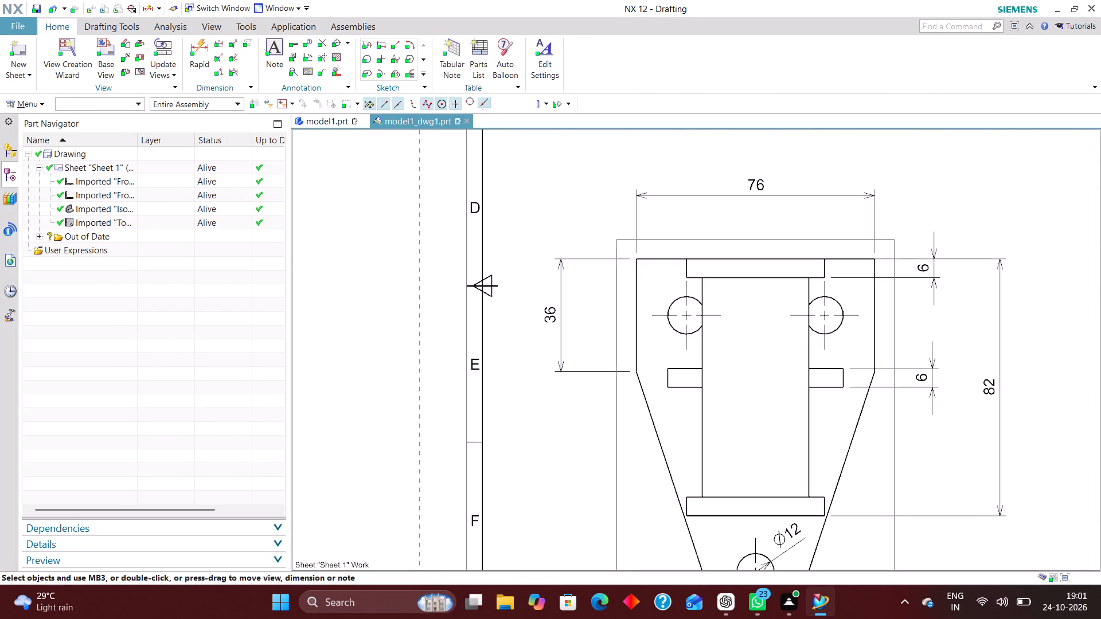
In the model1 part, edit the horizontal rib's extrude to start at 0 mm and end at 6 mm.
left_click(332, 124)
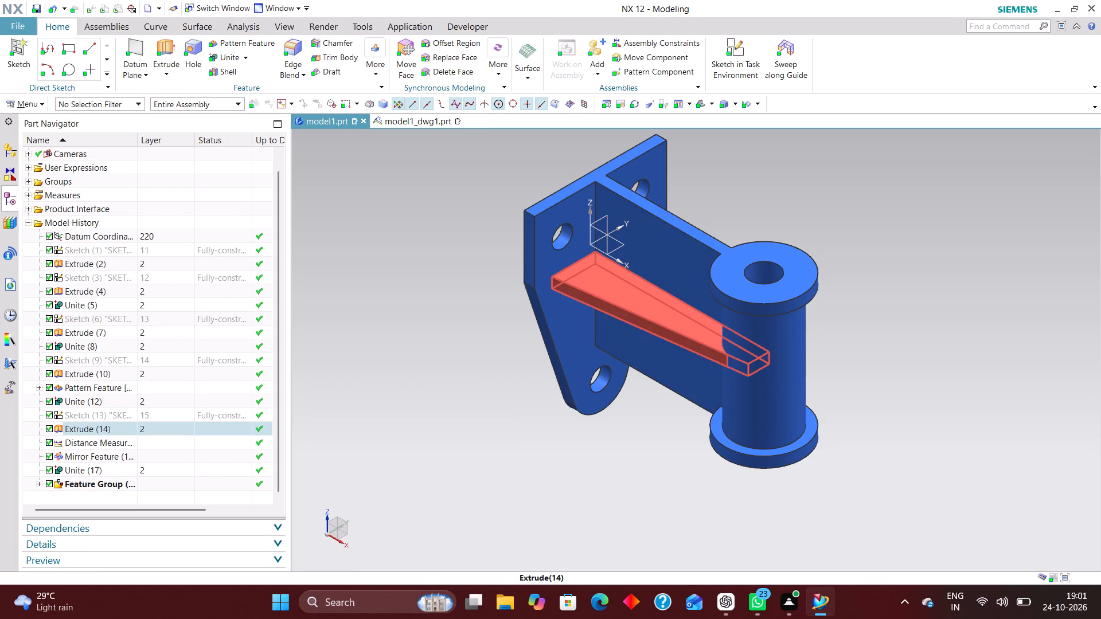
scroll(555, 226, "up", 3)
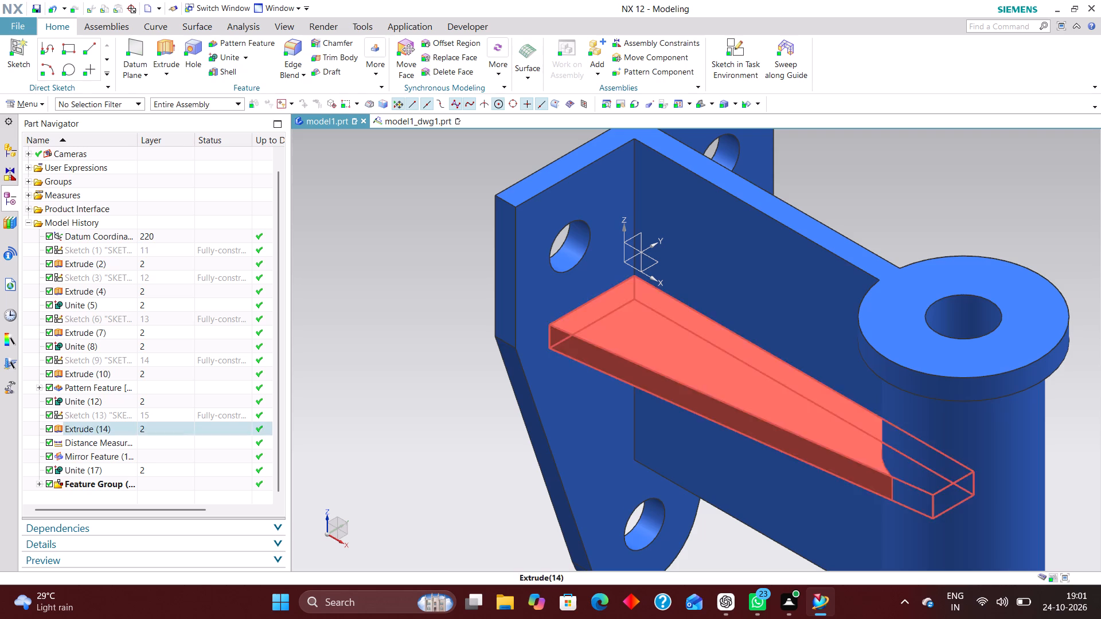
double_click(646, 369)
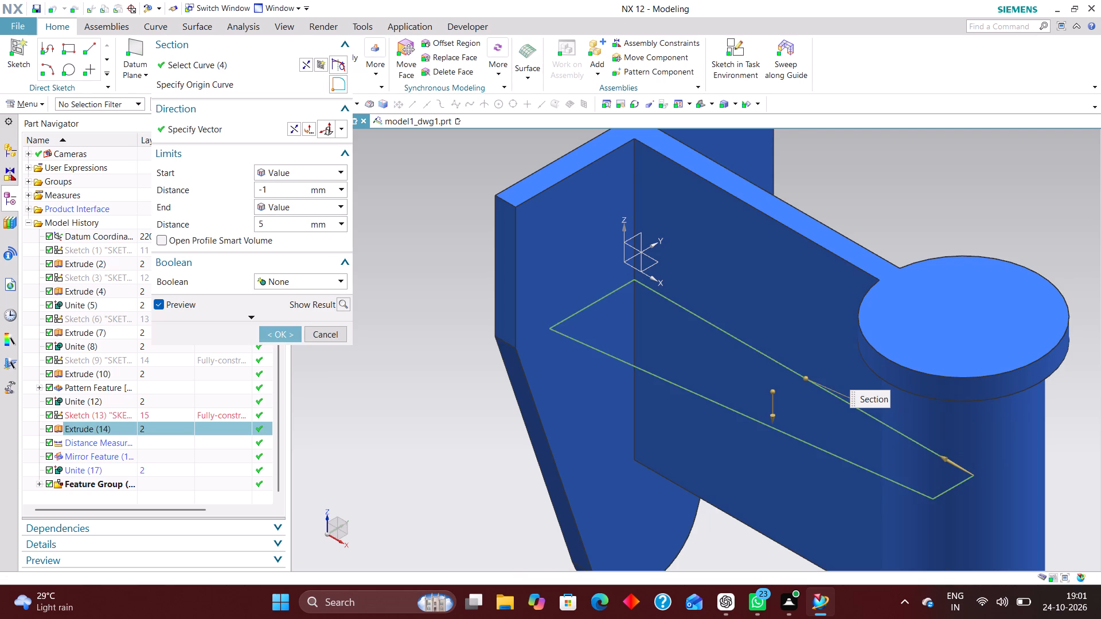
left_click(279, 193)
left_click_drag(279, 193, 215, 195)
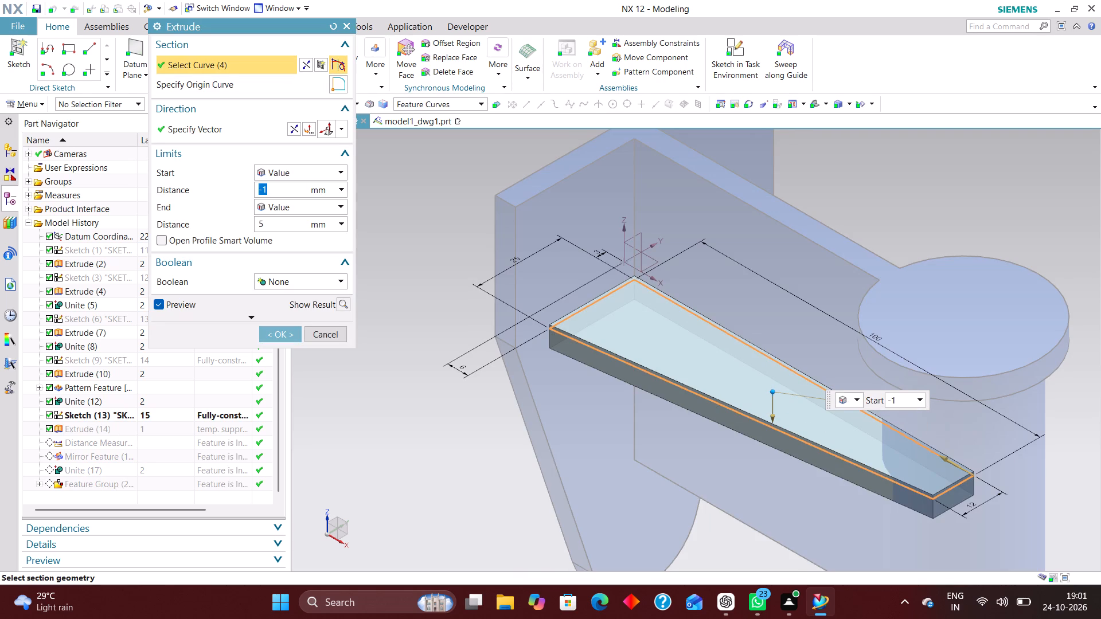
key("0")
key("Return")
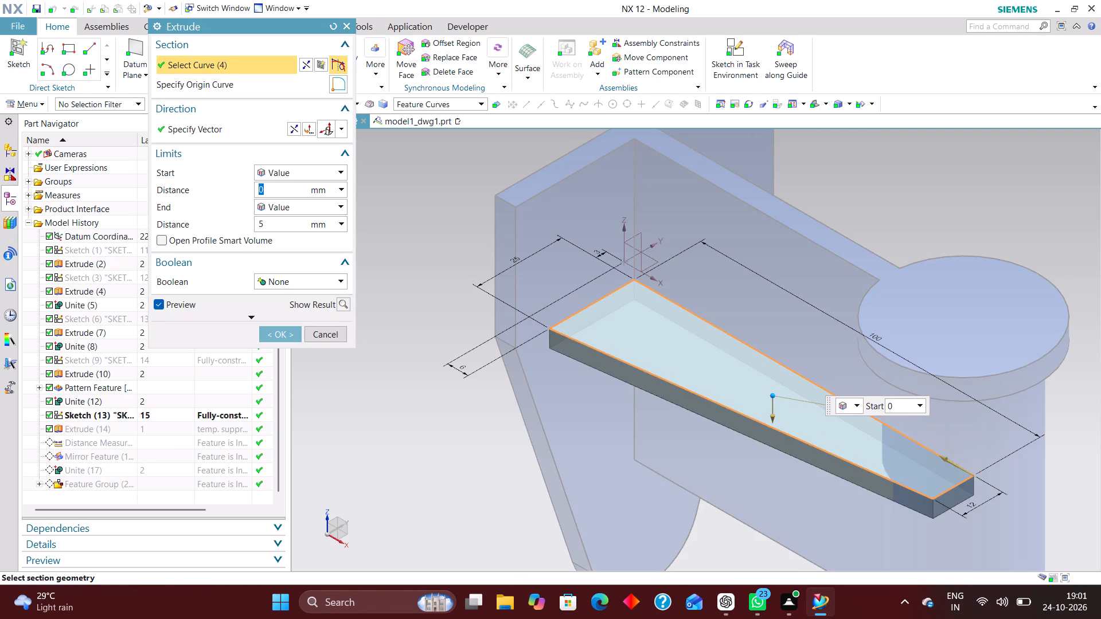
left_click_drag(270, 226, 219, 226)
key("6")
key("Return")
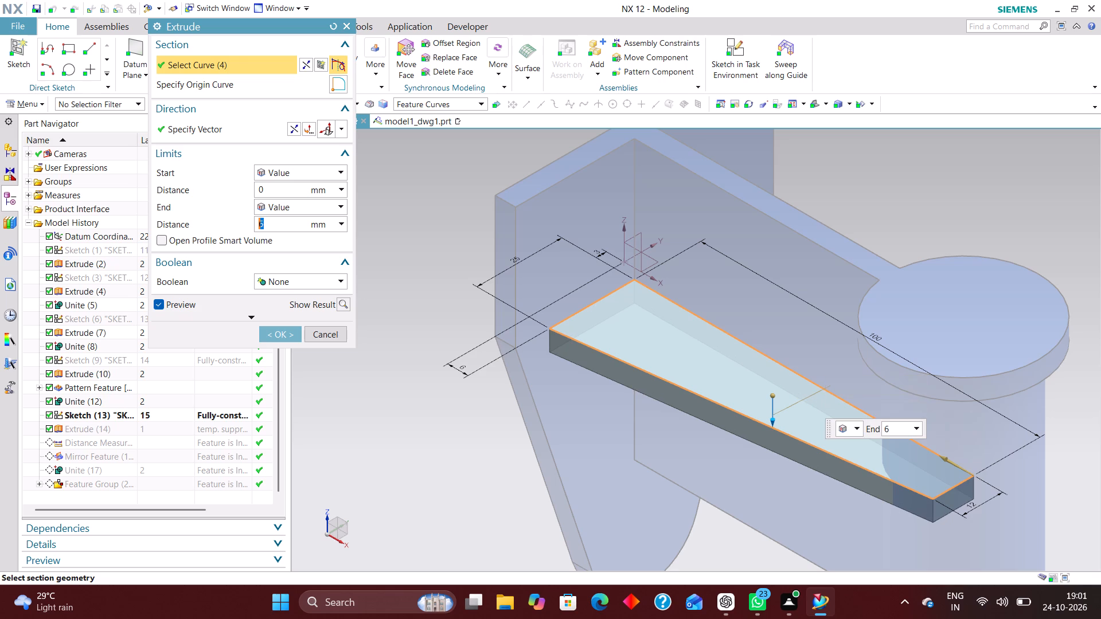
left_click(275, 328)
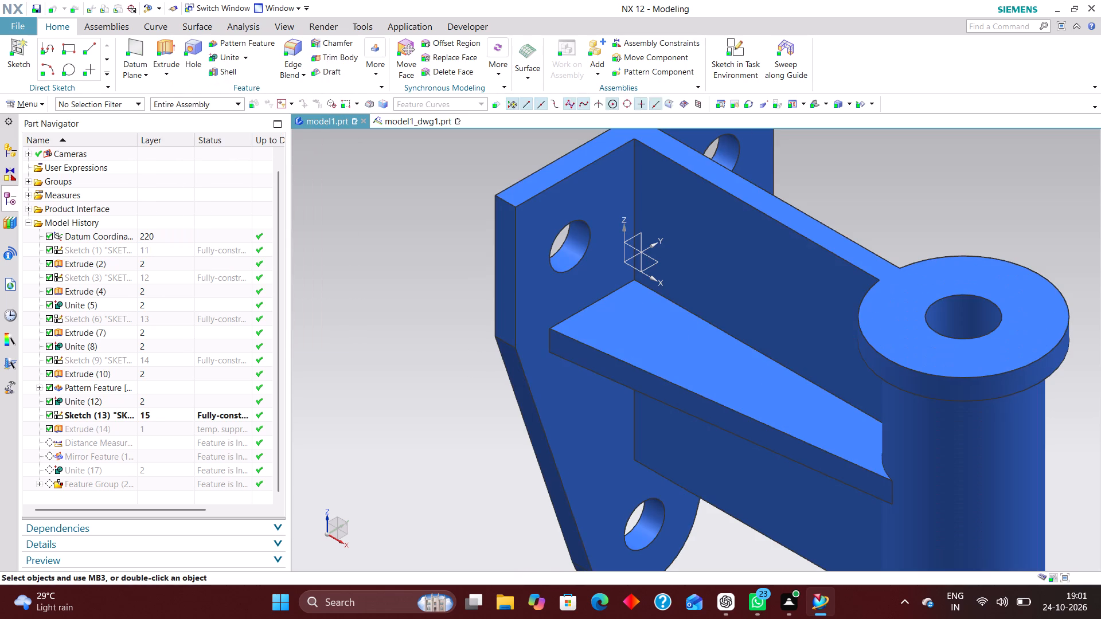
Return to the model1_dwg1 drawing and update its out-of-date views.
left_click(418, 119)
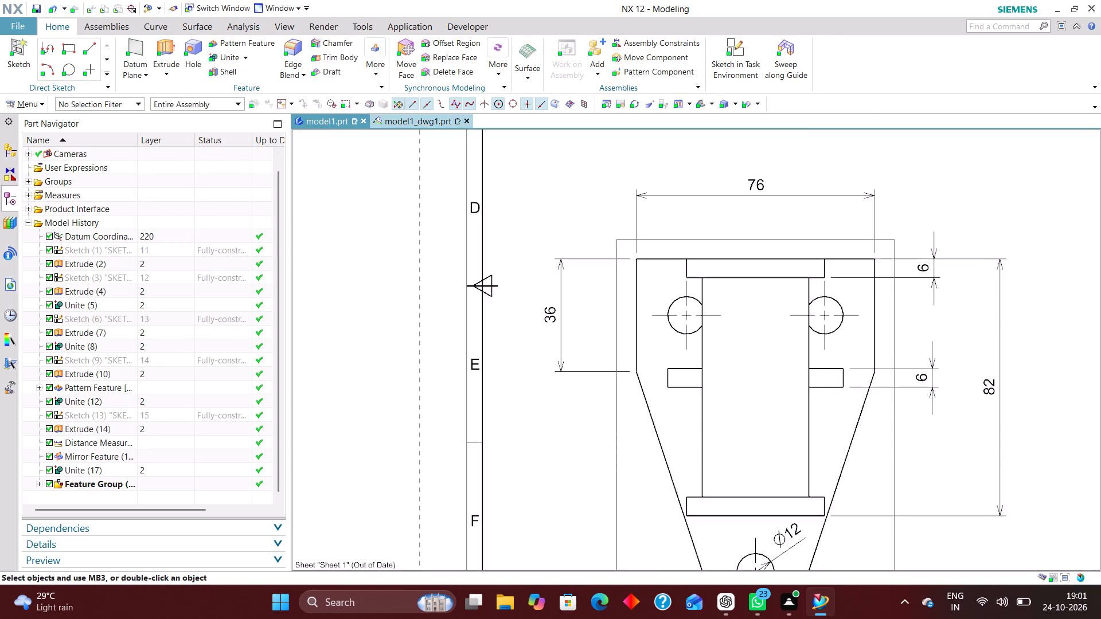
scroll(572, 277, "down", 2)
scroll(618, 346, "down", 1)
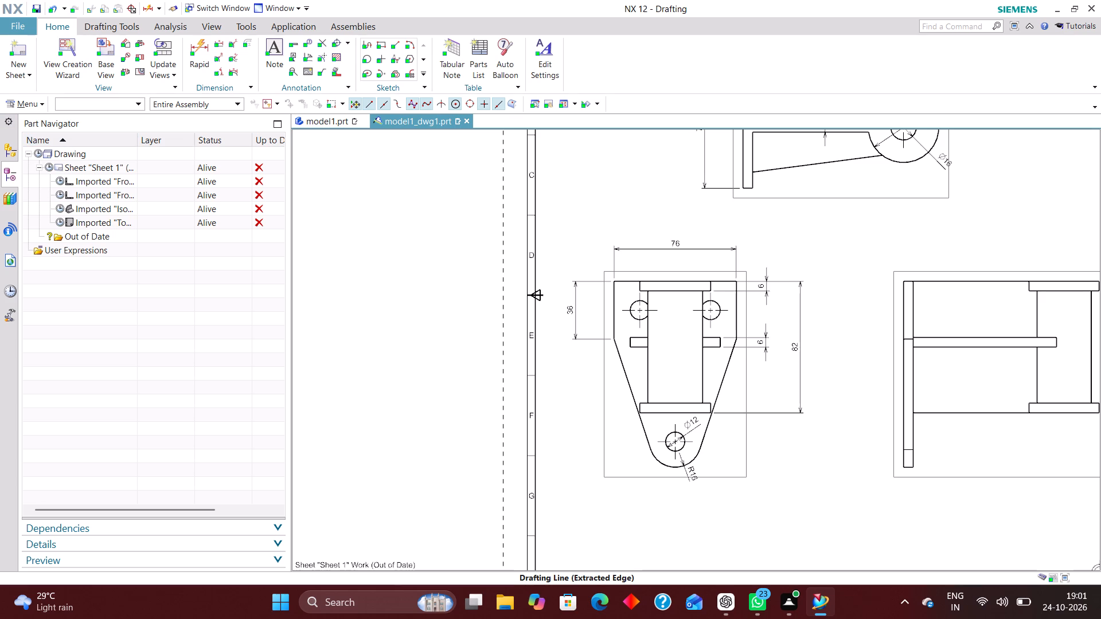
left_click(35, 150)
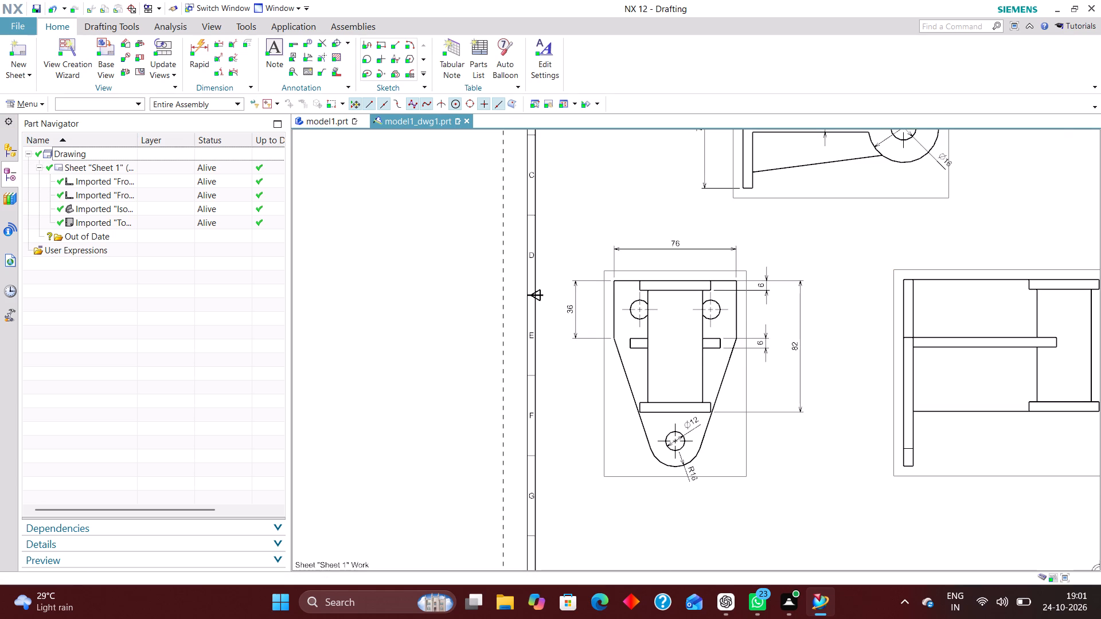
Examine the updated drawing views for the rib's alignment and for features that still need dimensions.
scroll(544, 366, "down", 2)
scroll(611, 349, "up", 1)
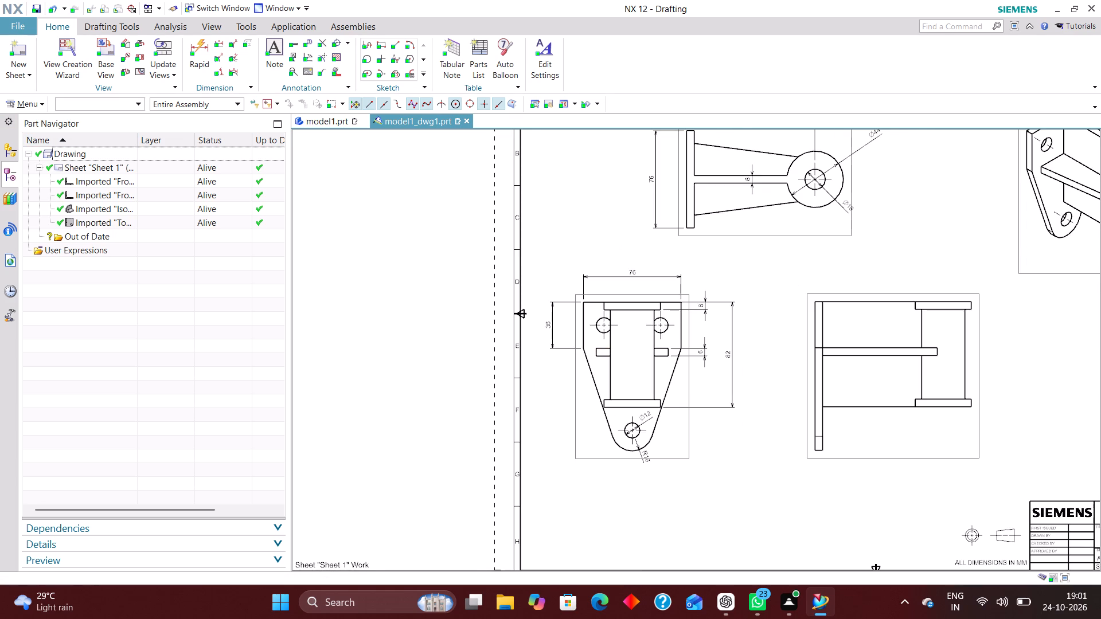
scroll(626, 427, "up", 4)
scroll(632, 436, "down", 1)
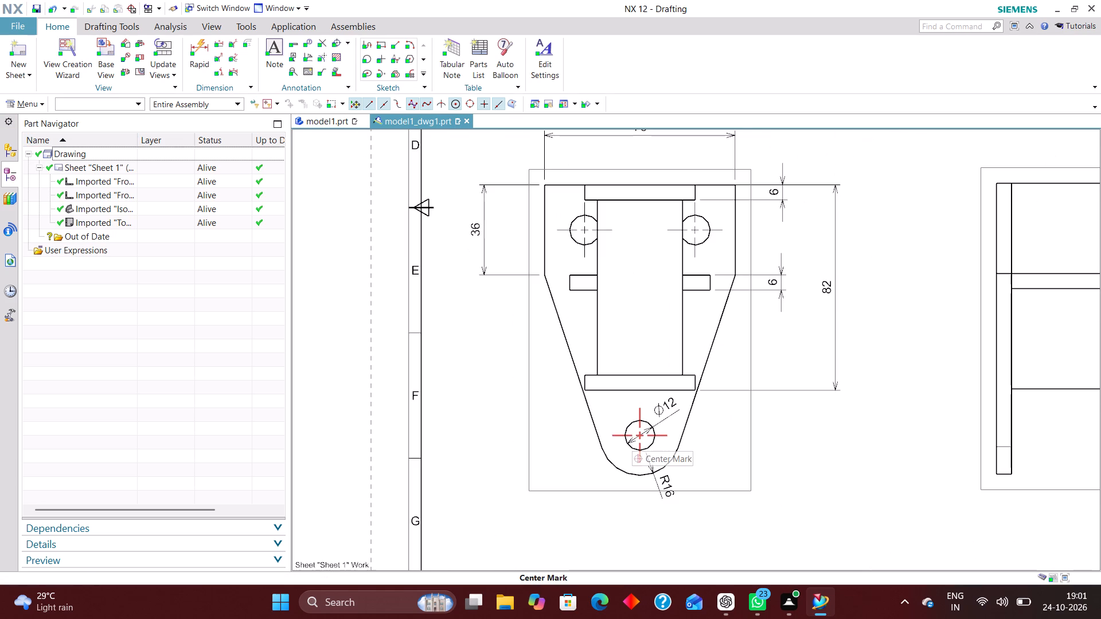
scroll(674, 395, "down", 2)
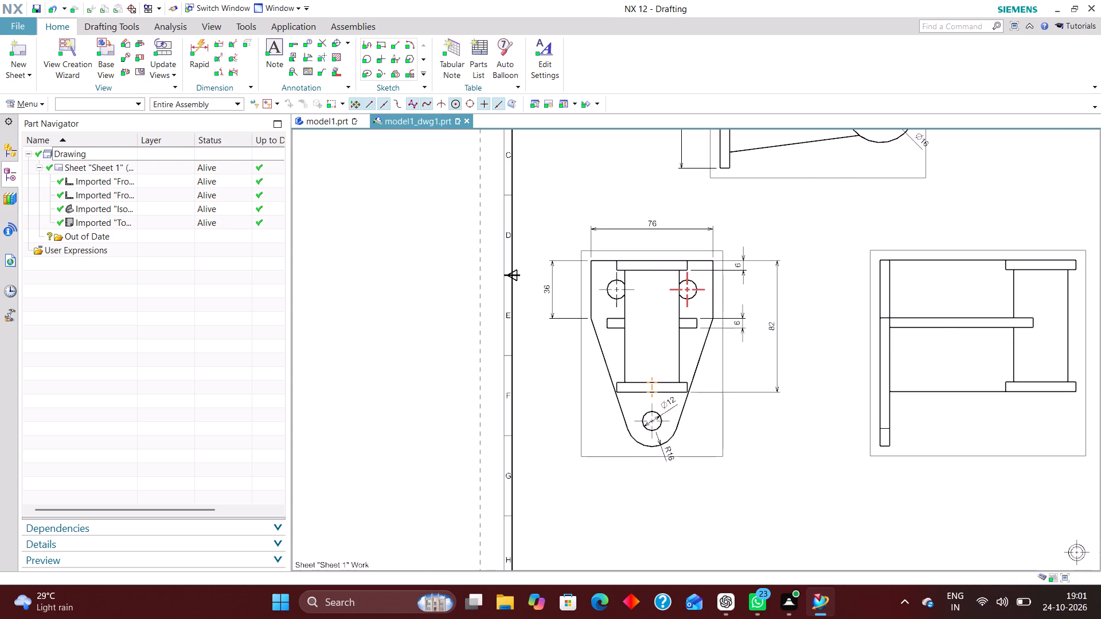
scroll(663, 356, "down", 1)
scroll(615, 284, "up", 3)
scroll(610, 318, "down", 4)
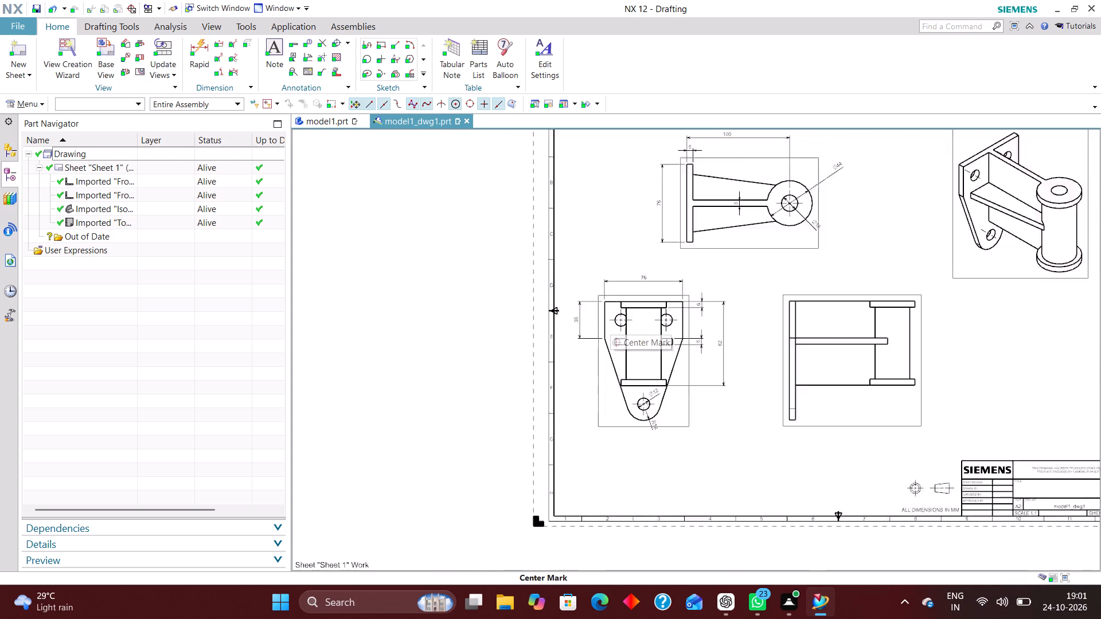
scroll(611, 324, "down", 1)
scroll(605, 261, "up", 4)
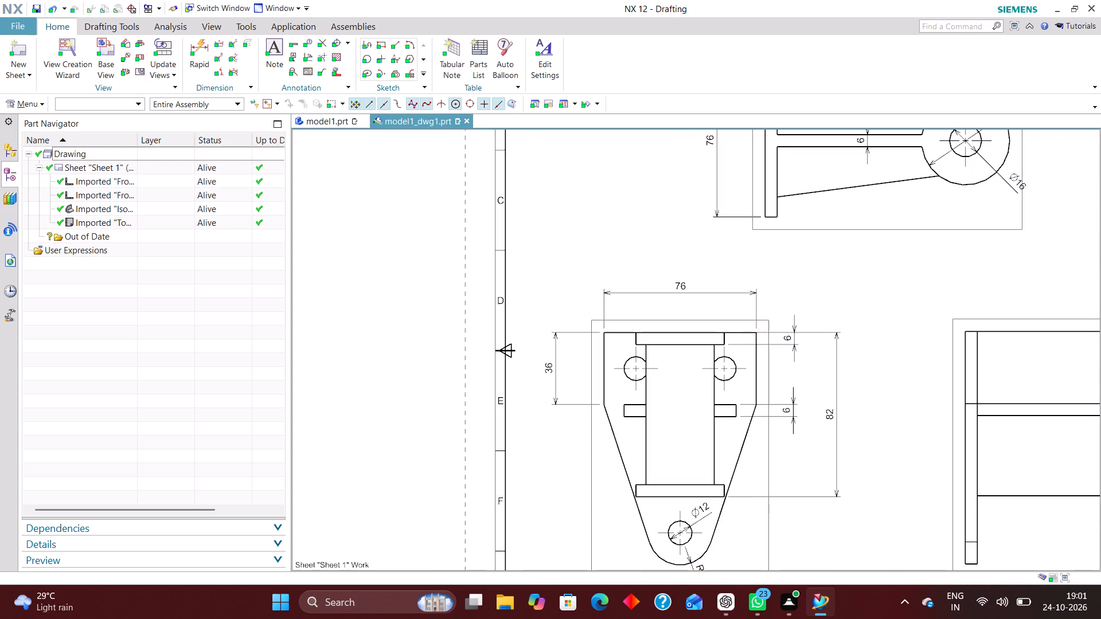
Add a diametral dimension to the mounting plate's upper-left hole in the front view, with the text above left of the hole.
left_click(197, 41)
left_click(322, 189)
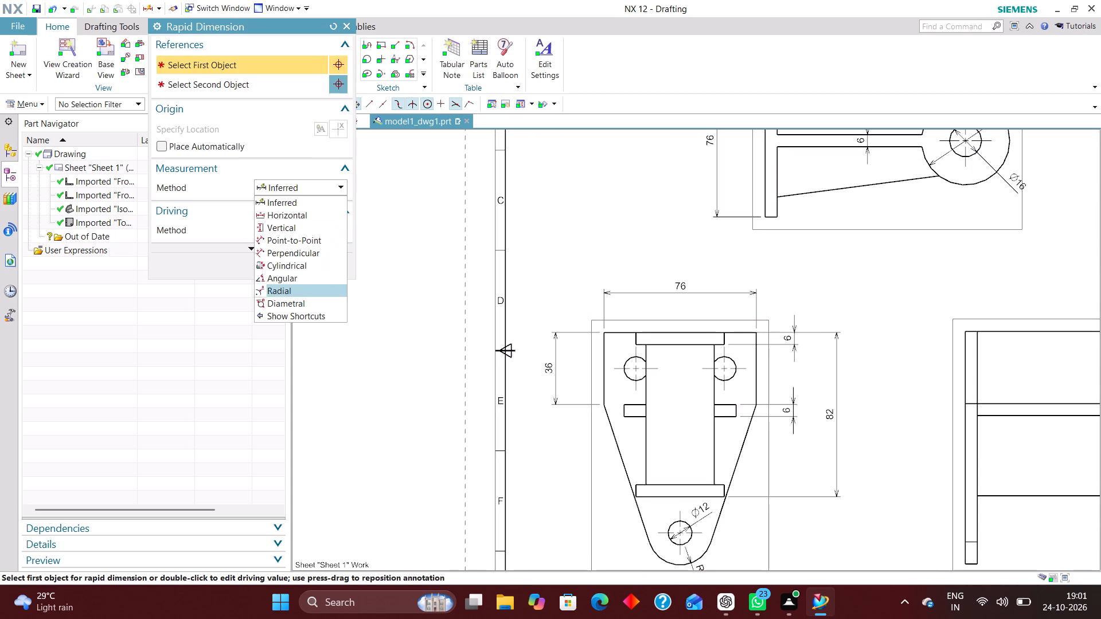
left_click(296, 303)
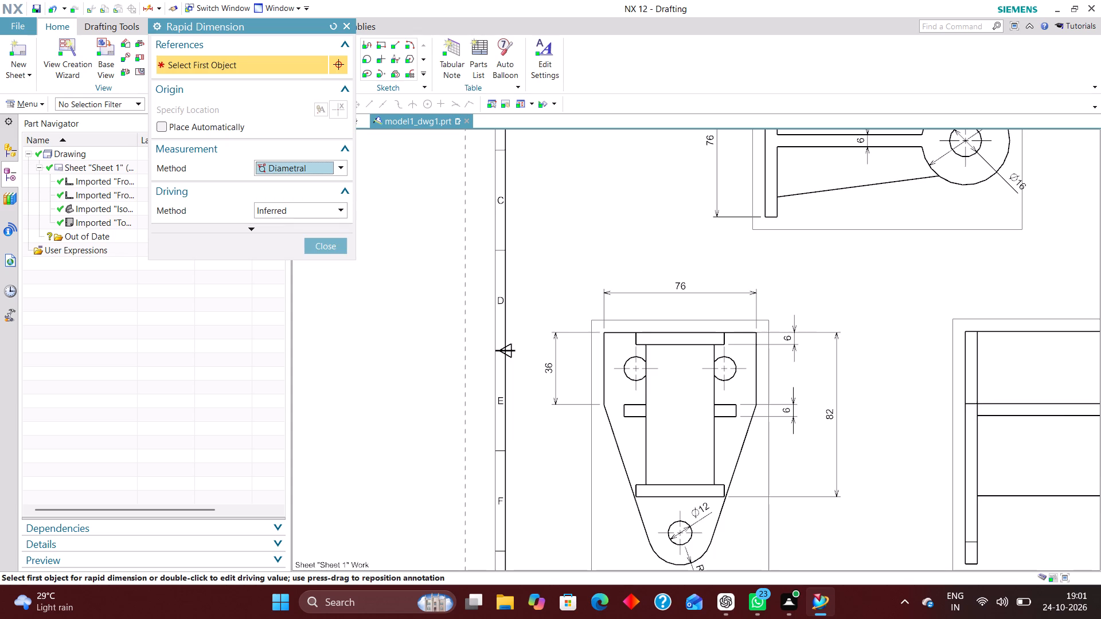
scroll(631, 370, "up", 5)
left_click(618, 338)
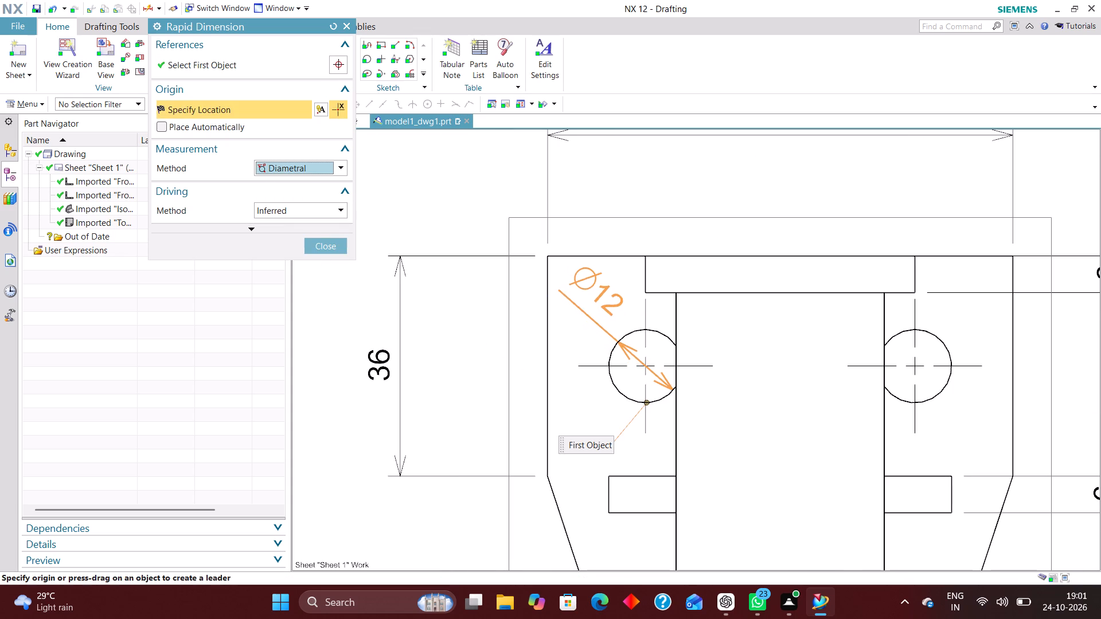
left_click(597, 289)
left_click(325, 245)
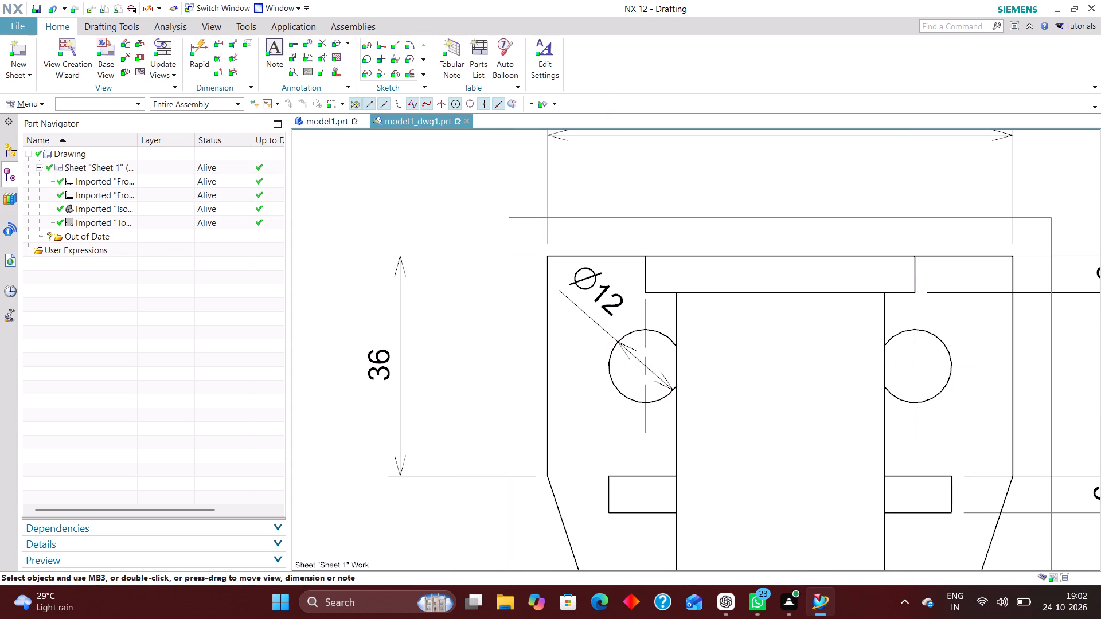
Start a rapid dimension for the front view with the measurement method set to Inferred.
scroll(411, 288, "down", 6)
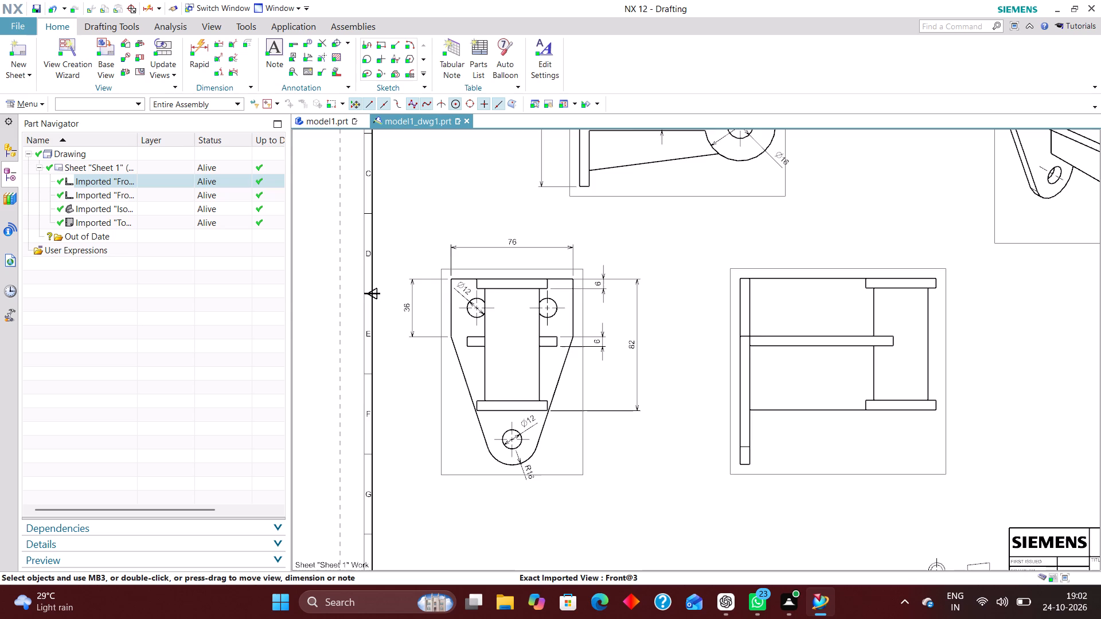
scroll(423, 365, "up", 2)
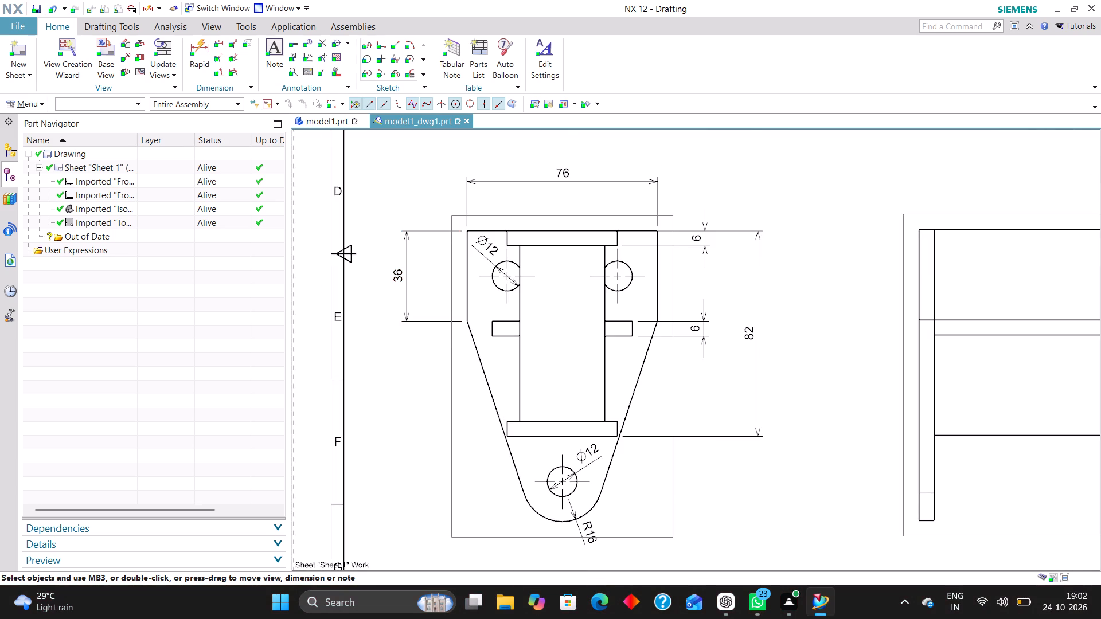
left_click(203, 48)
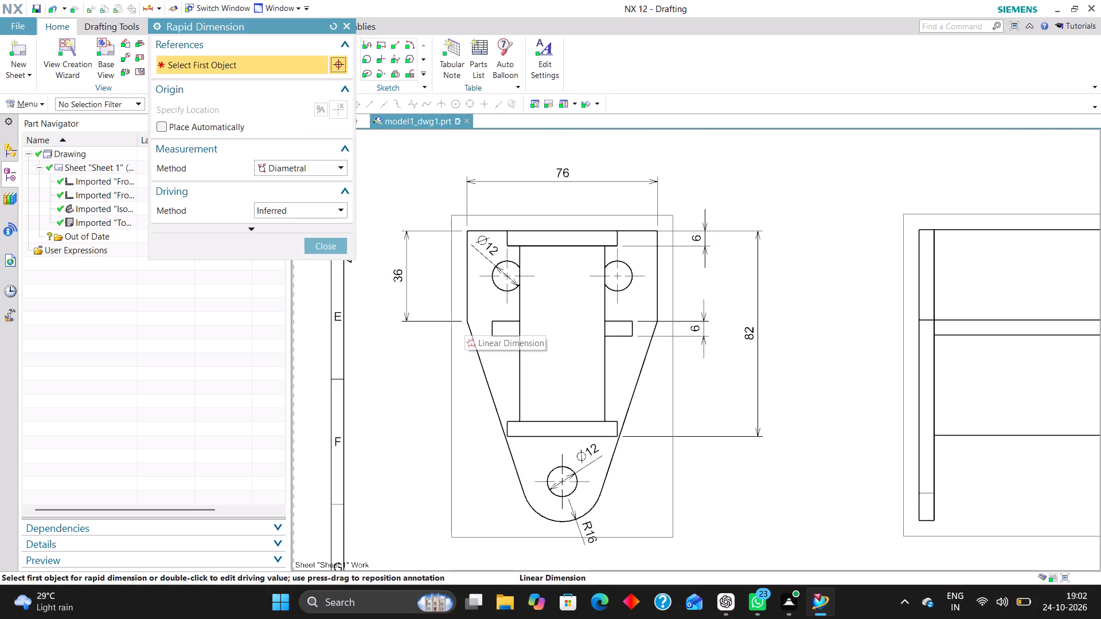
left_click(329, 163)
left_click(329, 186)
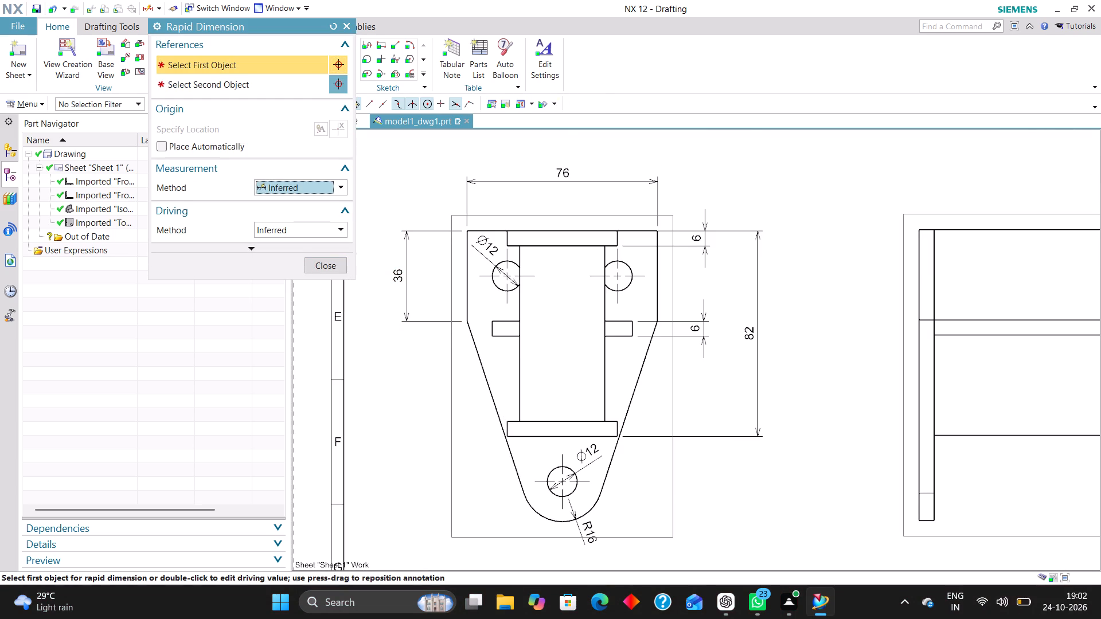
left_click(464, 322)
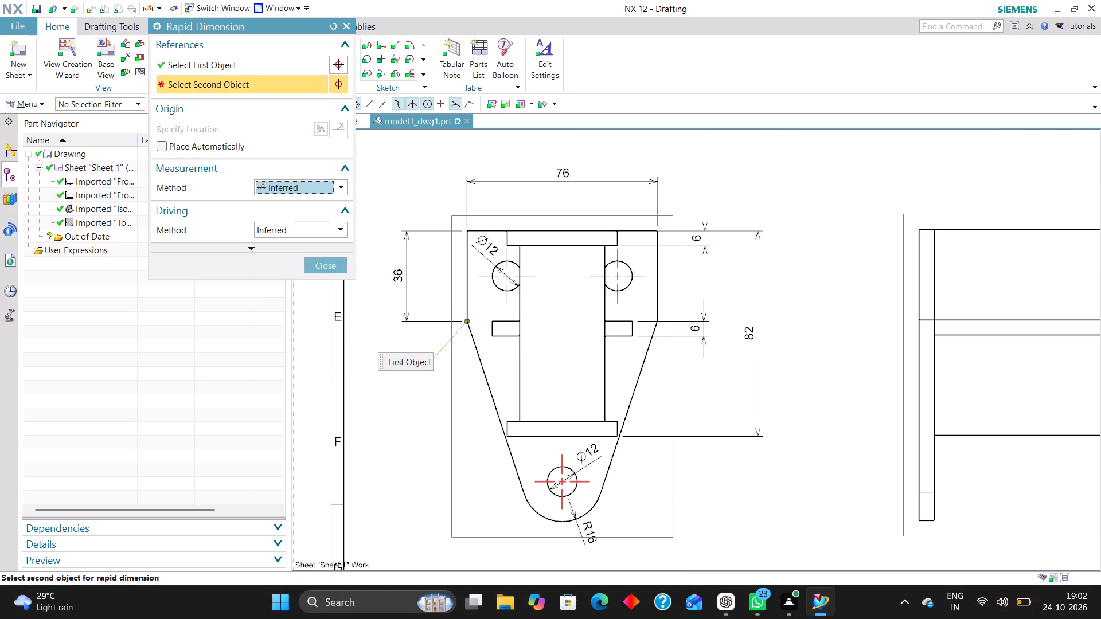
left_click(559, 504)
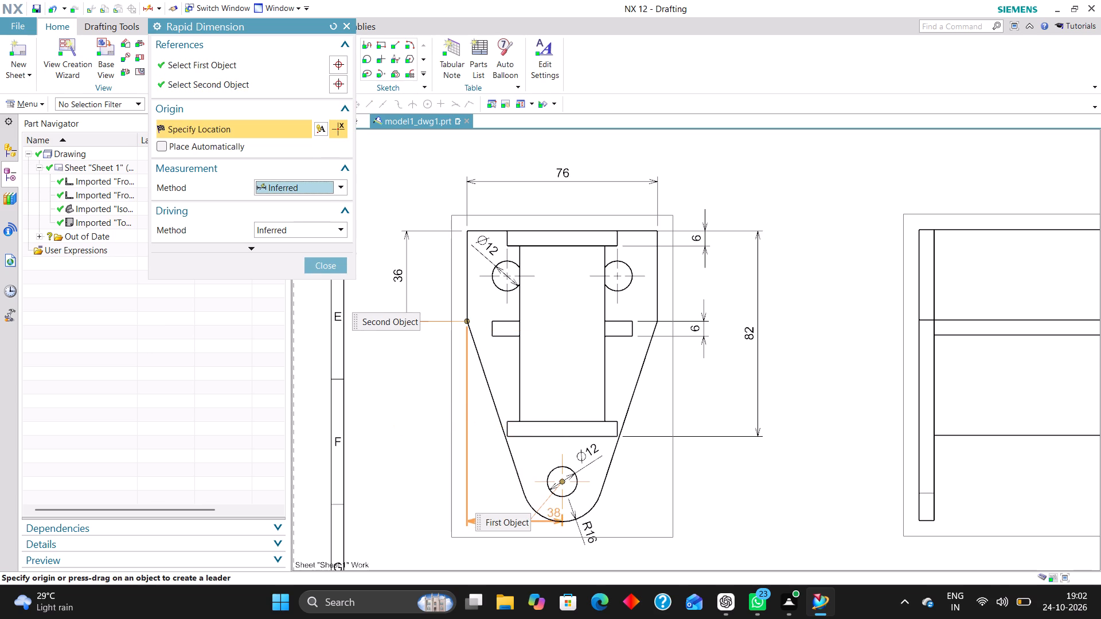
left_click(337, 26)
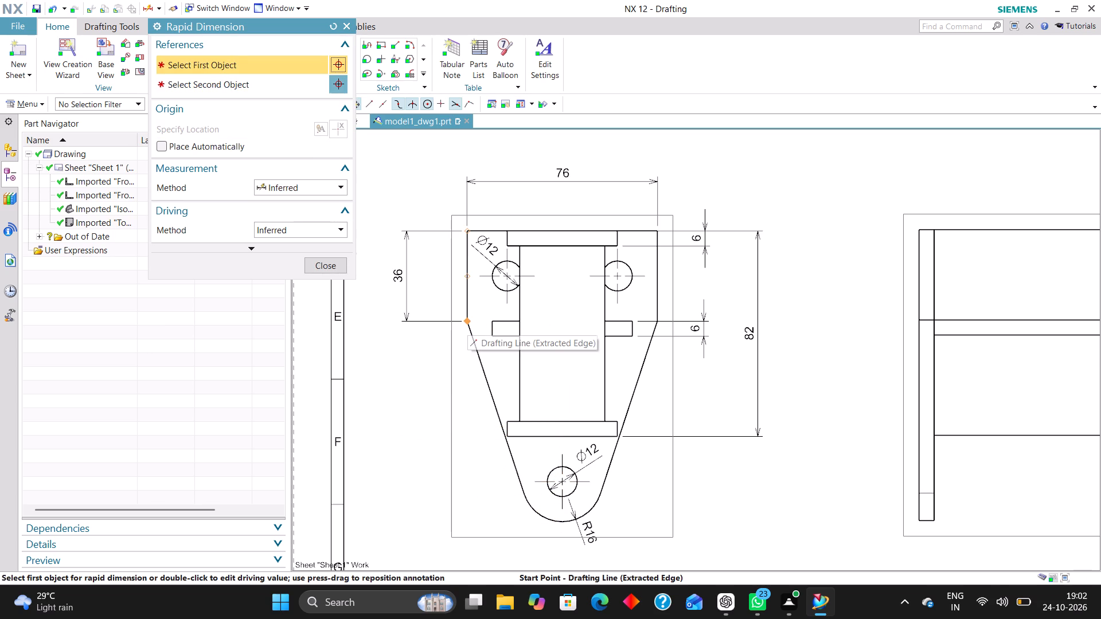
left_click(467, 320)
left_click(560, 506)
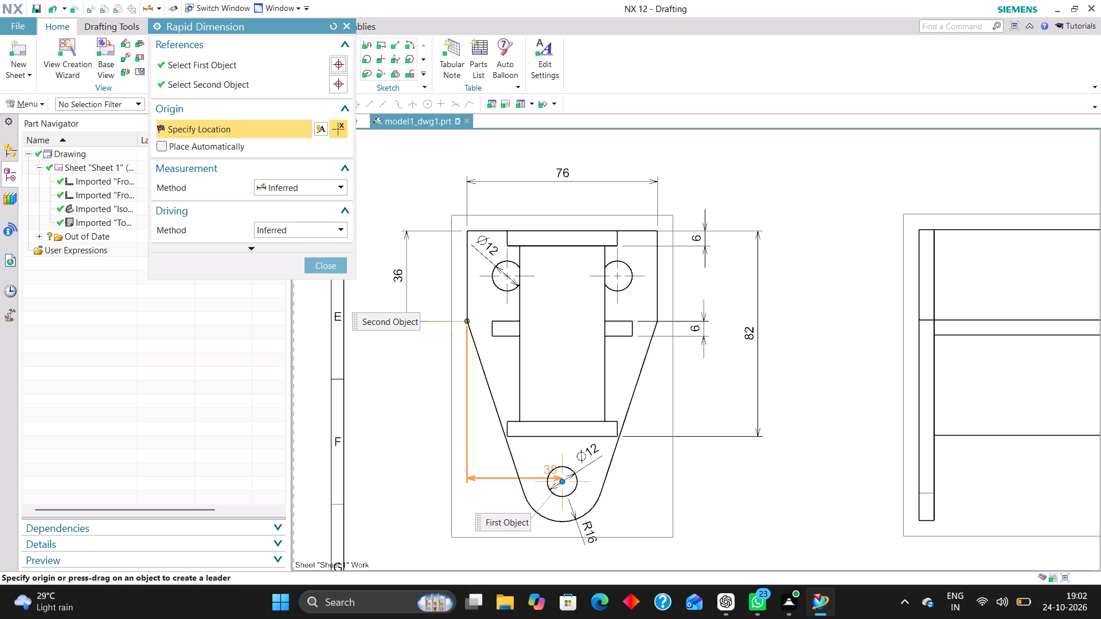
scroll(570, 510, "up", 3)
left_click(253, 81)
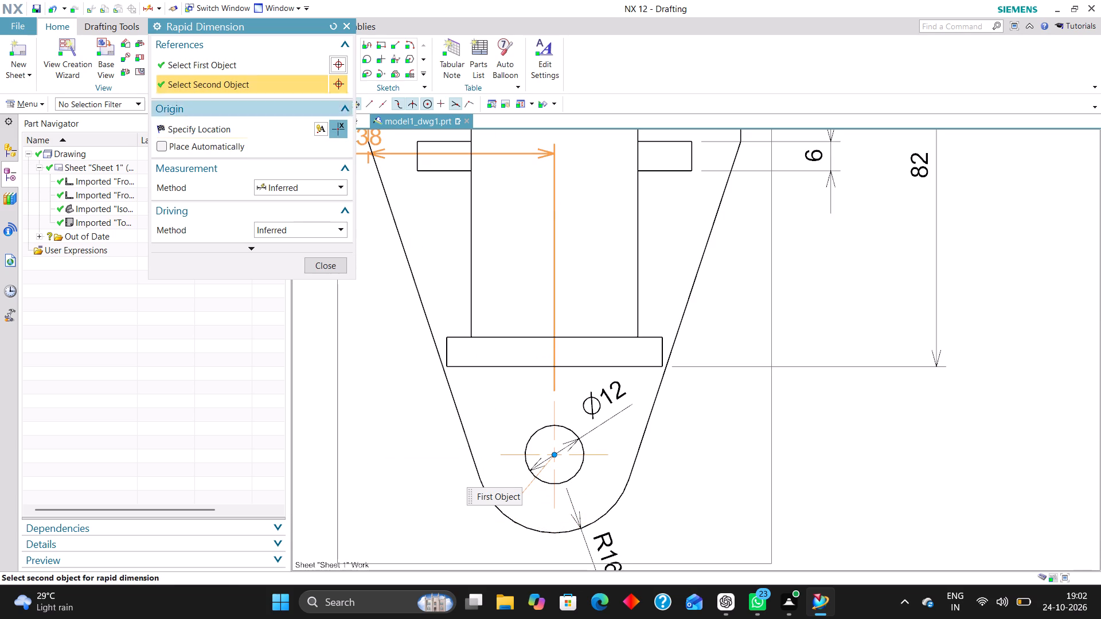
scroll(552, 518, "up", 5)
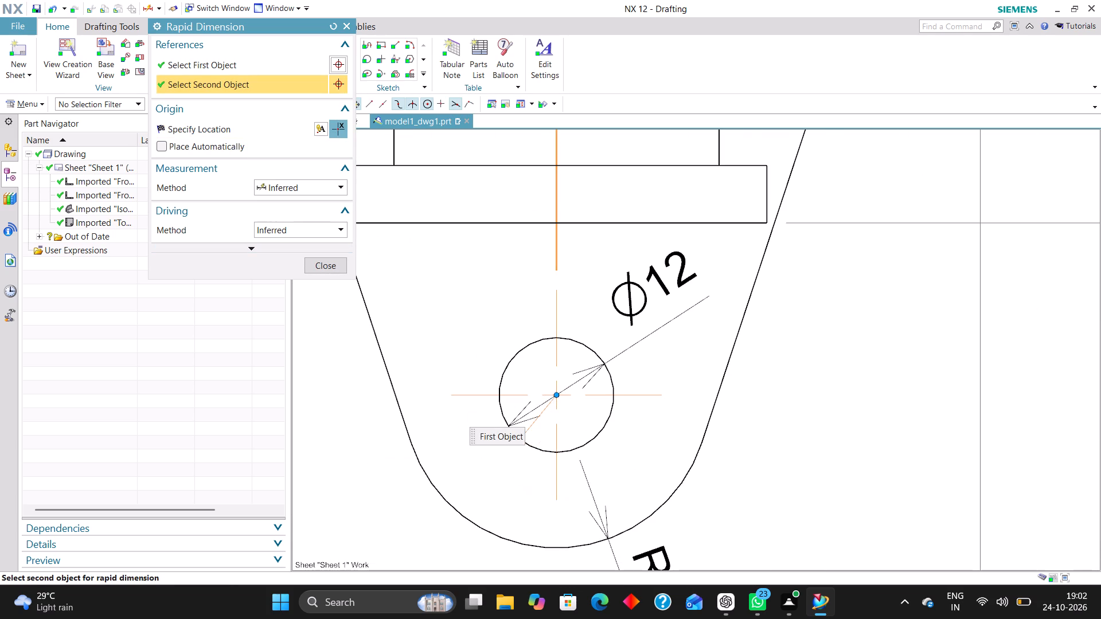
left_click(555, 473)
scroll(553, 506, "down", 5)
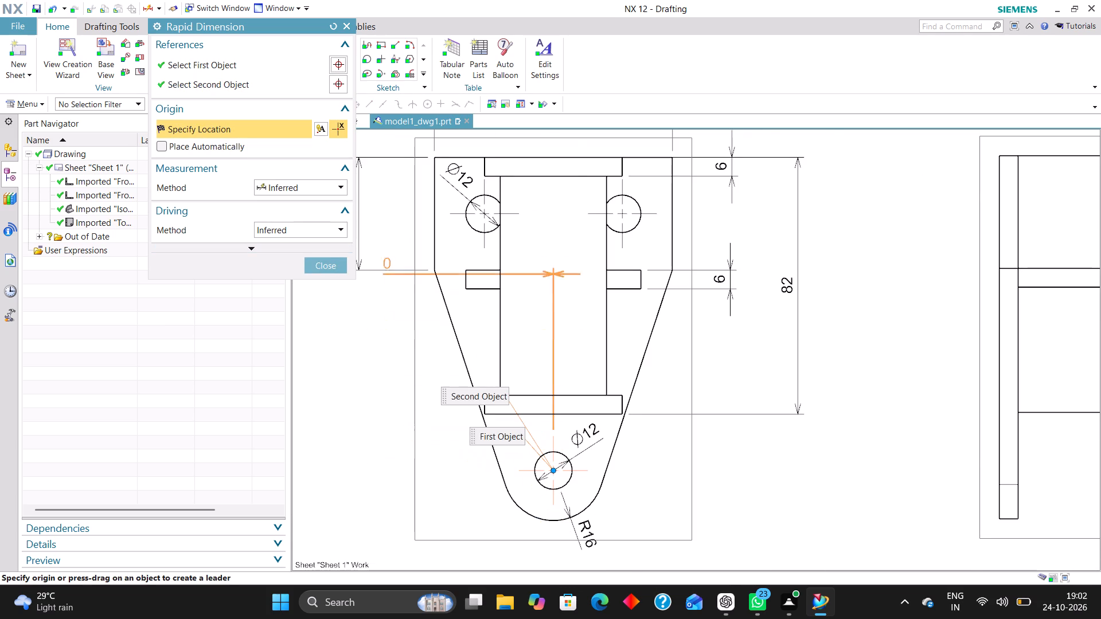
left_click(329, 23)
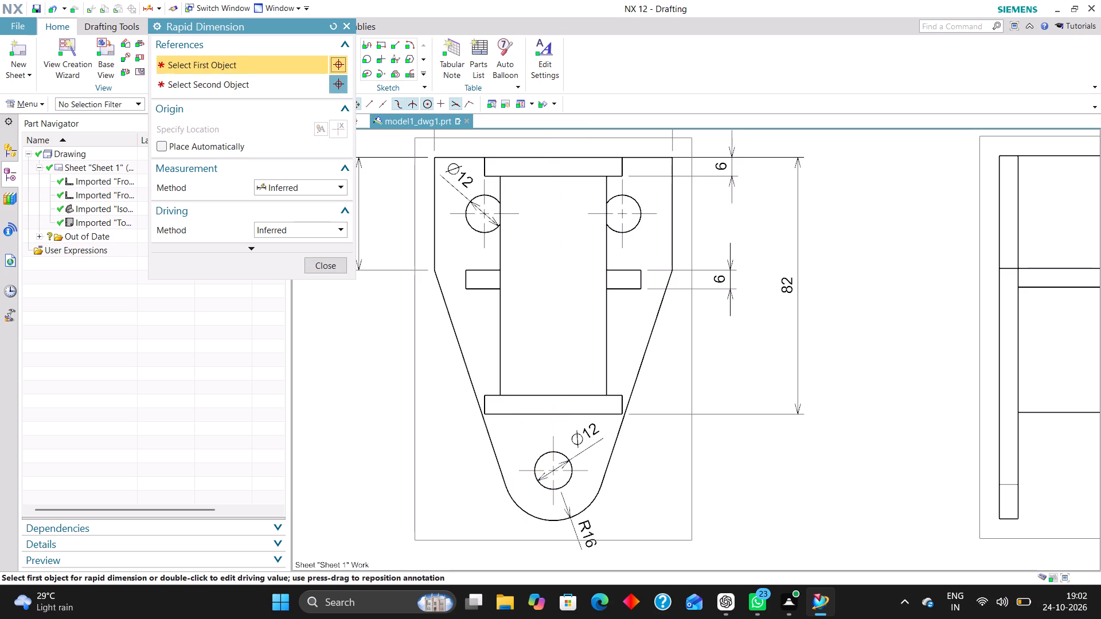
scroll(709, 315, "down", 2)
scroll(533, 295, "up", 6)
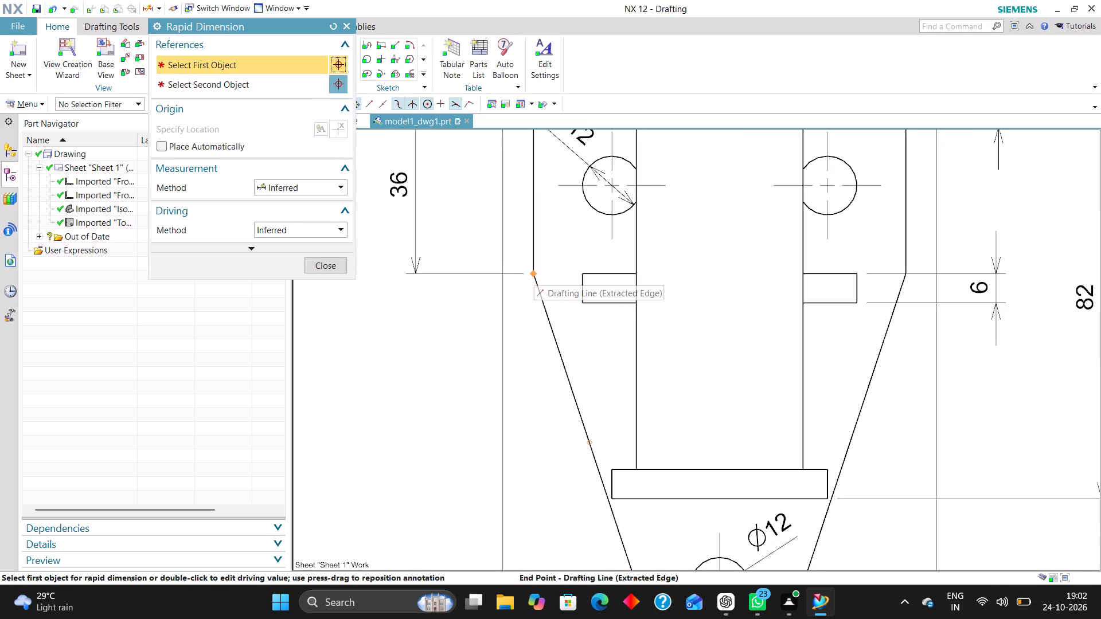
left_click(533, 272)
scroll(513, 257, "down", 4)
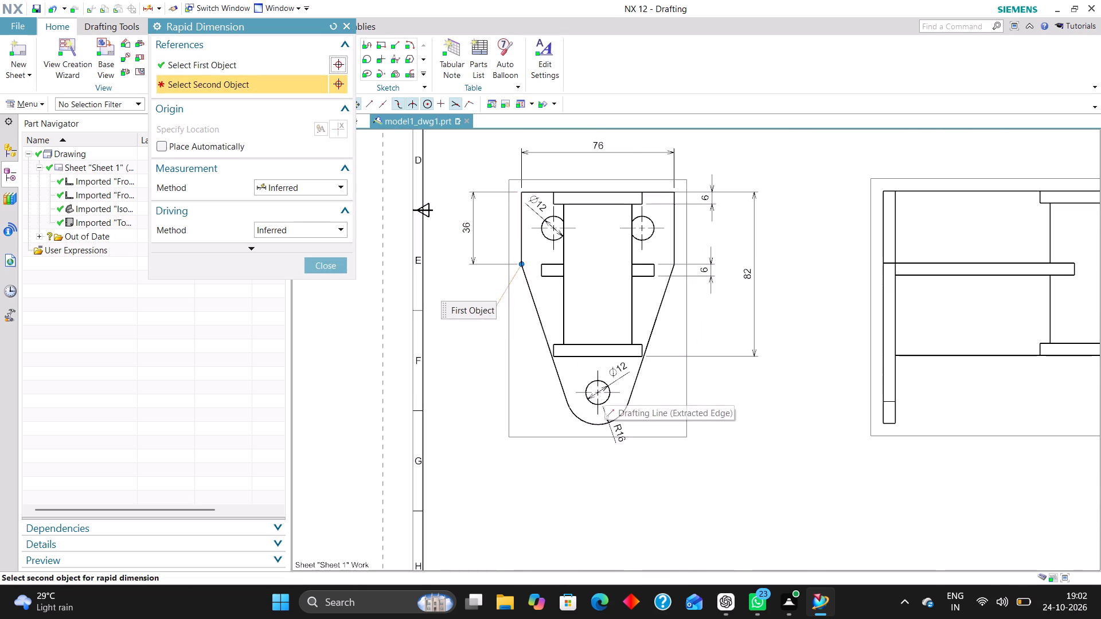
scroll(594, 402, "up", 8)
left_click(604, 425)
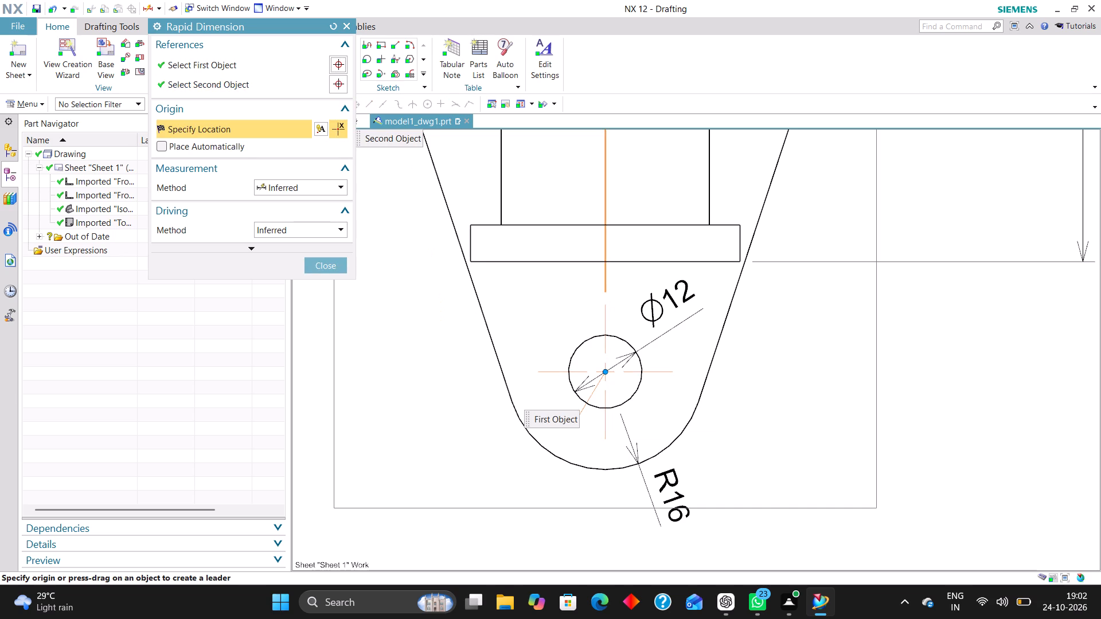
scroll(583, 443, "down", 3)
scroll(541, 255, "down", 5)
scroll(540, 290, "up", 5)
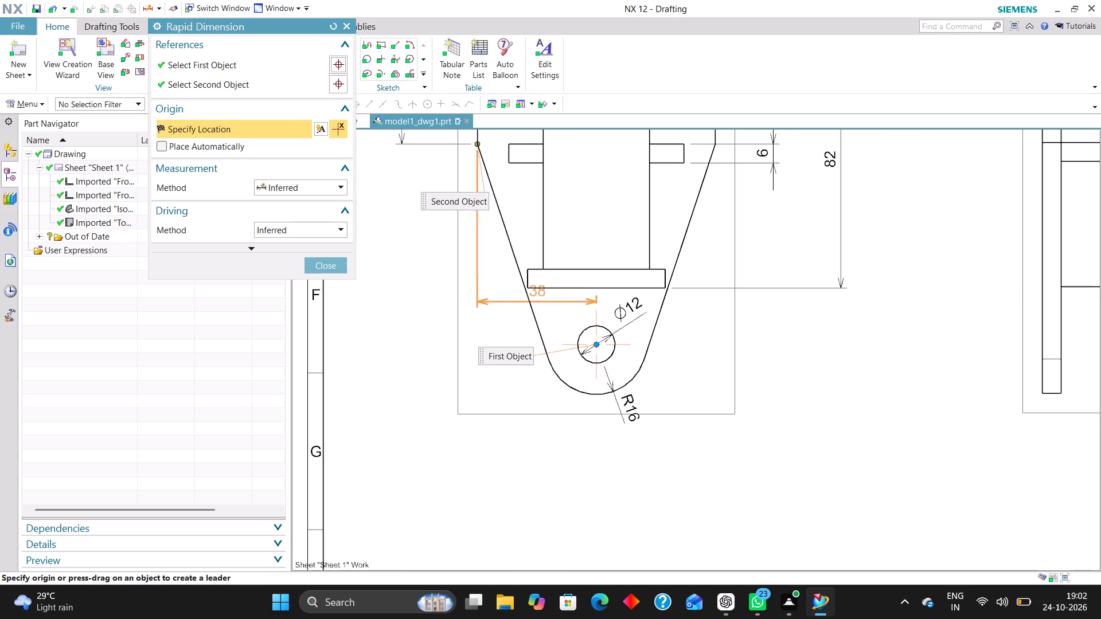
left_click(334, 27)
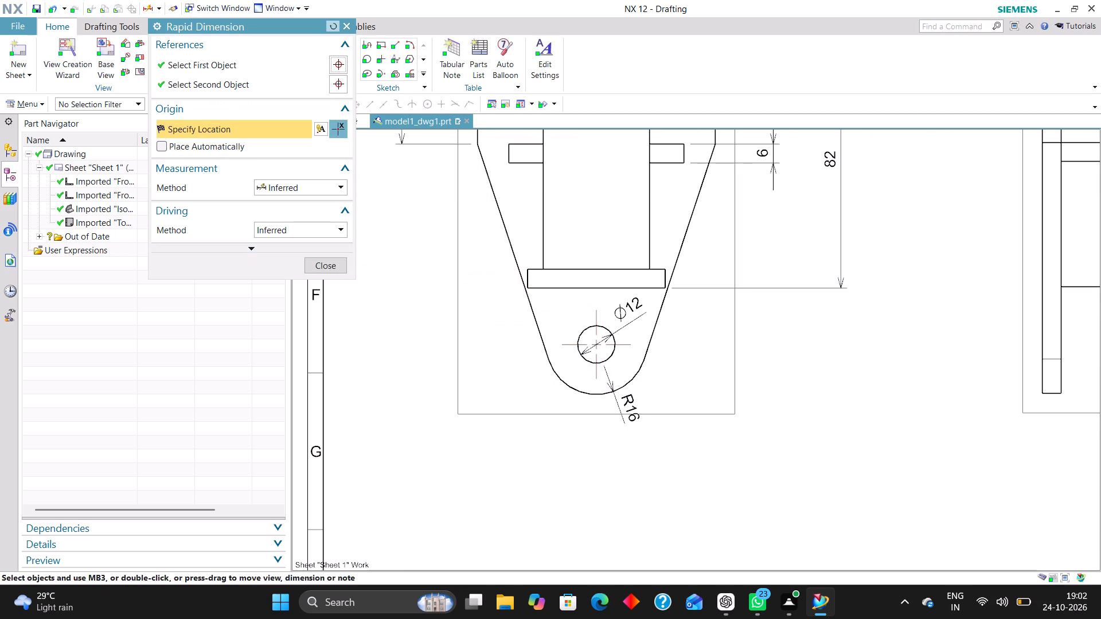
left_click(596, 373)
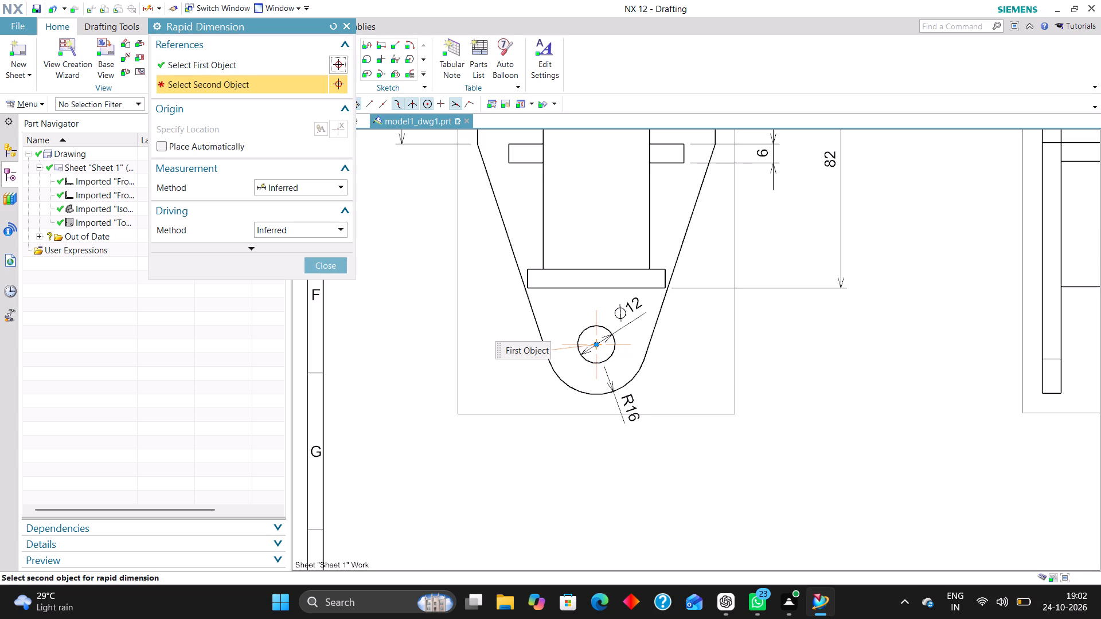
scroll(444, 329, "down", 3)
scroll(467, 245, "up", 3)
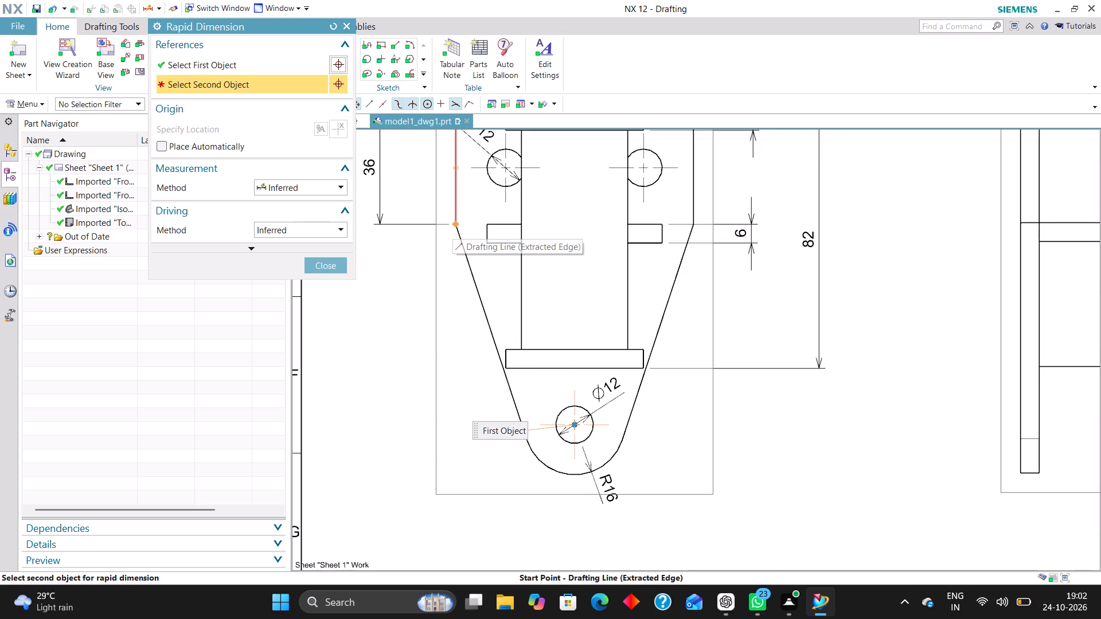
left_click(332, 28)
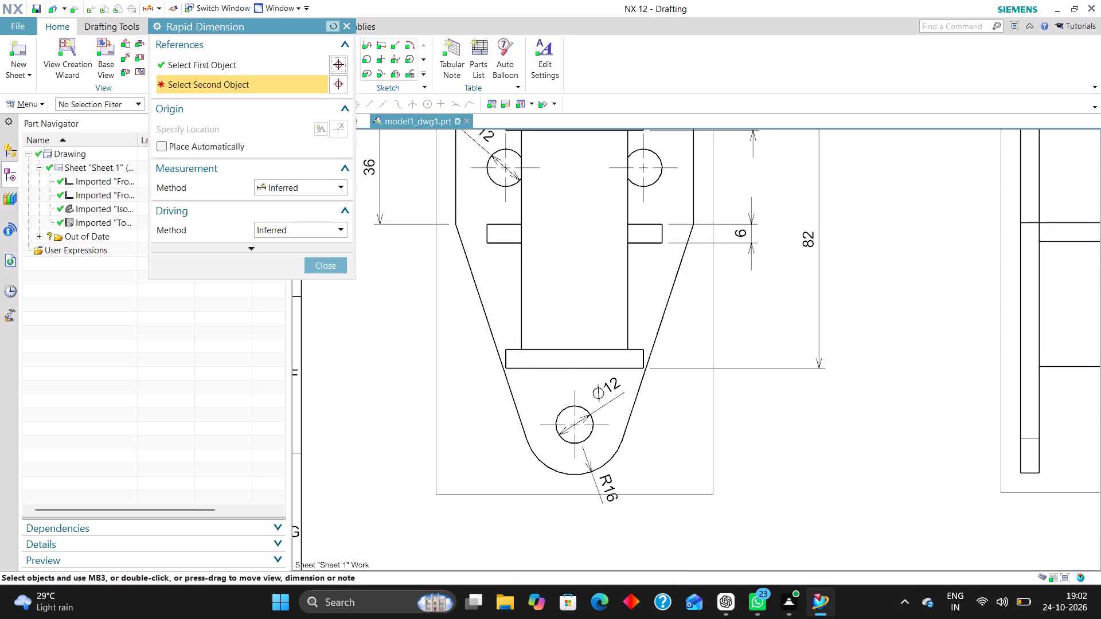
Dimension the vertical distance from the lower hole's centre to the plate's left taper corner in the front view, in line below the 36 dimension.
left_click(602, 427)
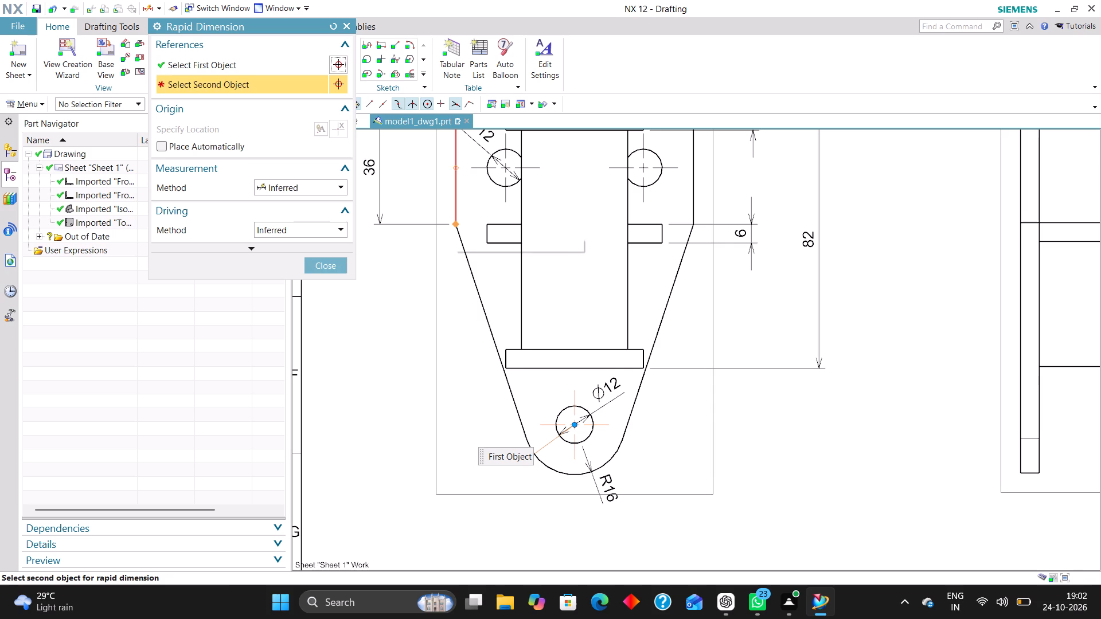
left_click(455, 225)
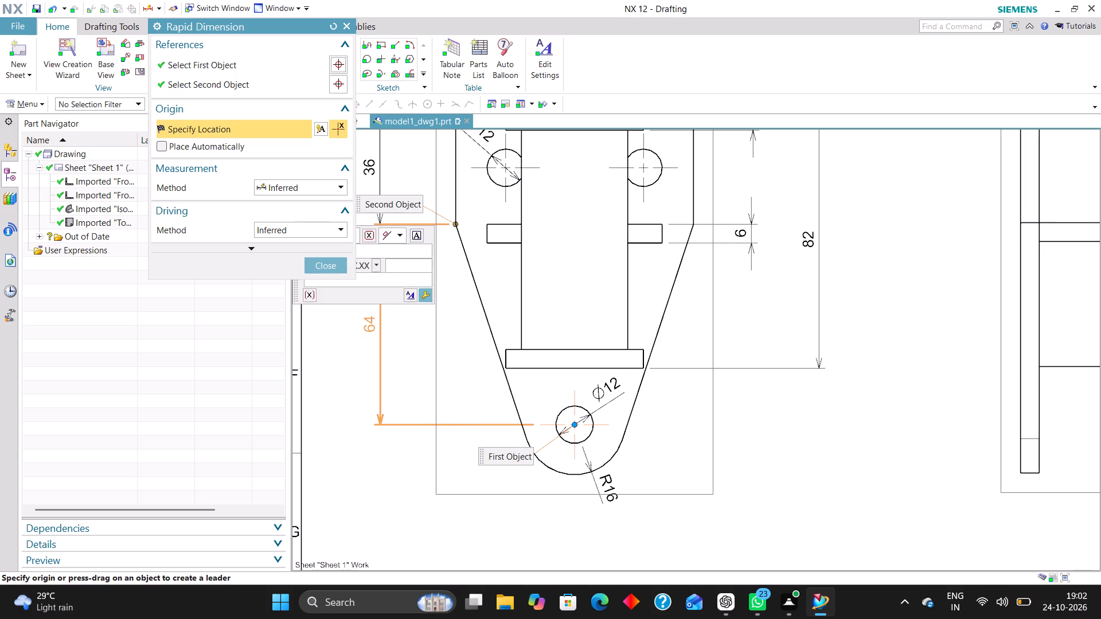
left_click(369, 323)
scroll(420, 393, "down", 5)
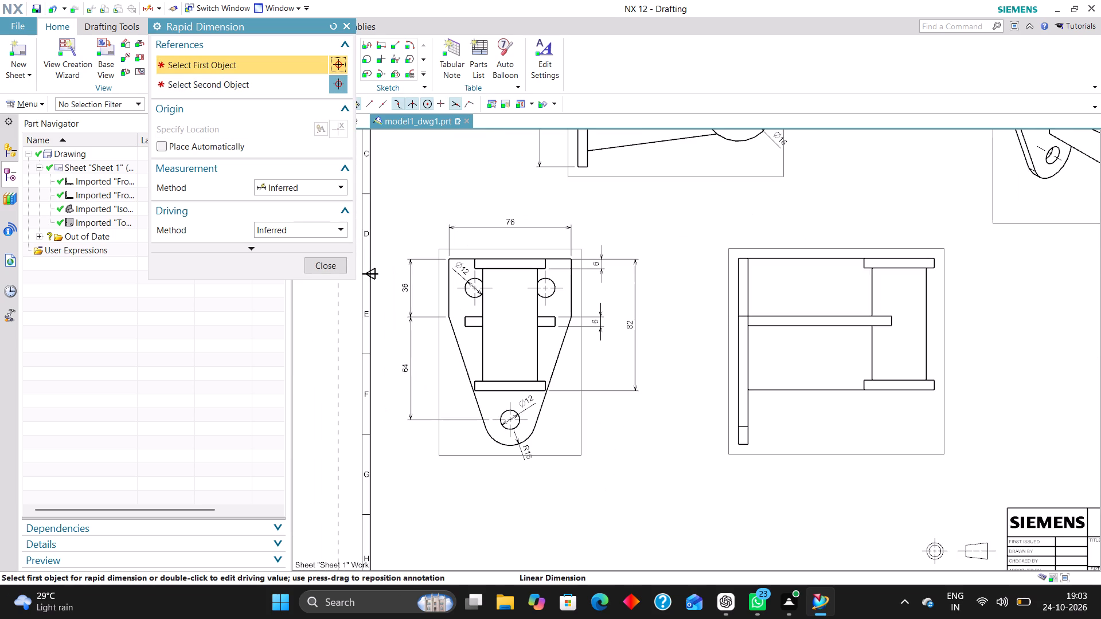
left_click(324, 265)
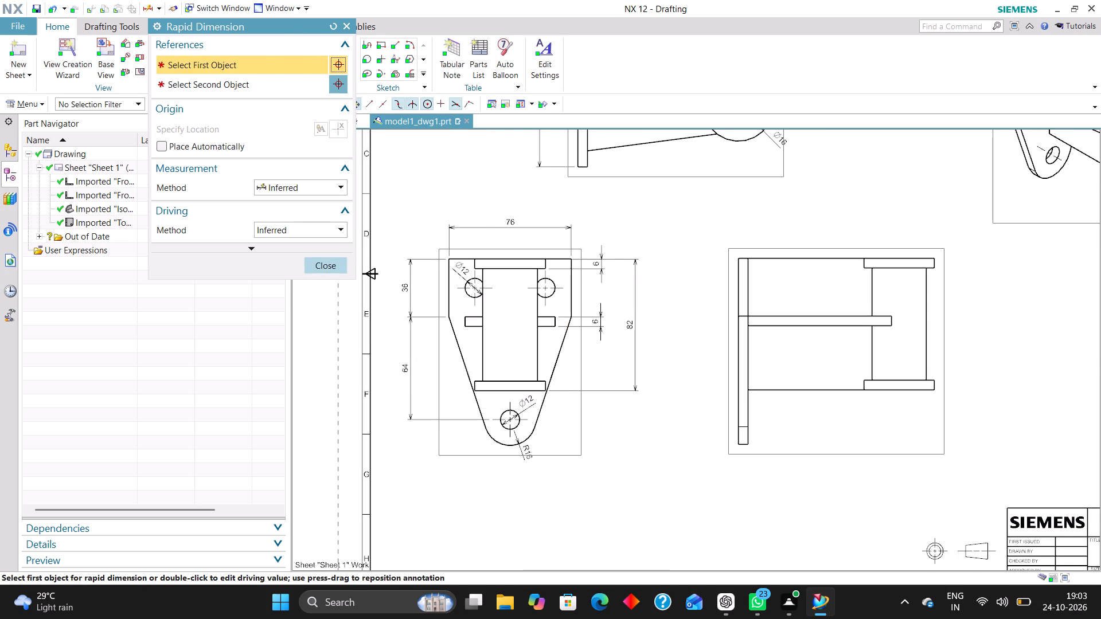
In the top view, dimension from the central web's lower edge to the rib's lower tapered edge at the plate, inside the overall 76 dimension.
scroll(530, 413, "down", 6)
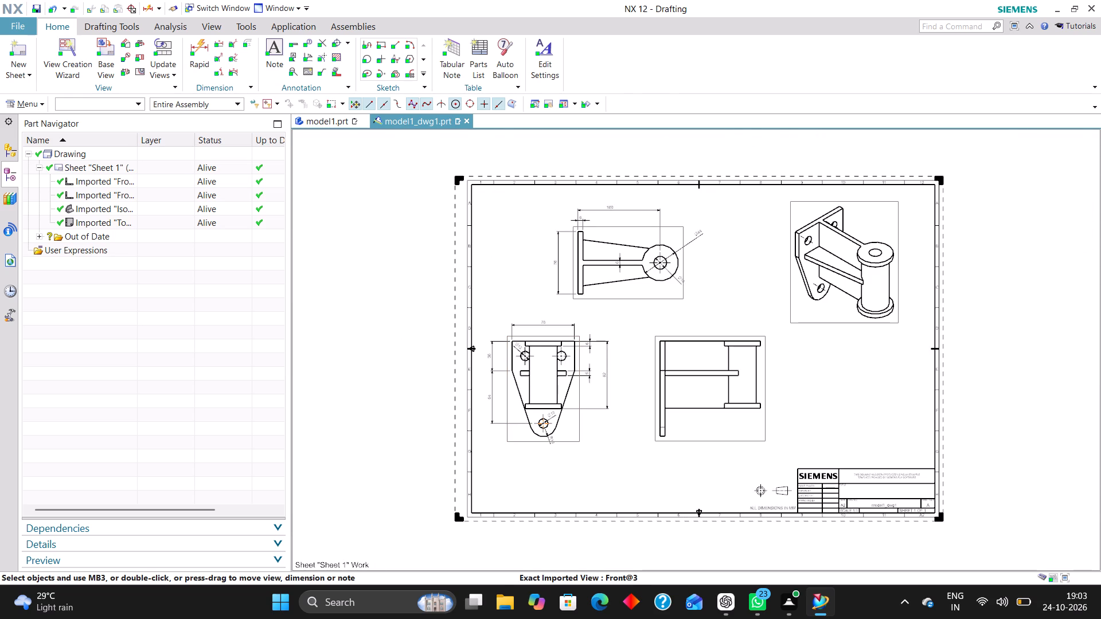
scroll(713, 428, "up", 3)
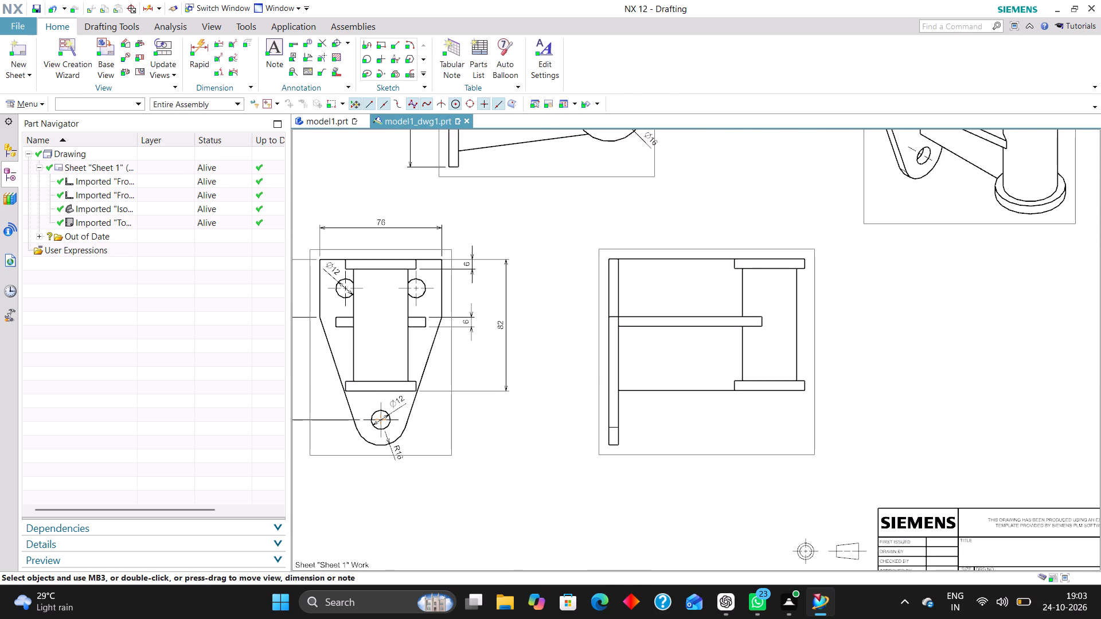
scroll(742, 409, "down", 2)
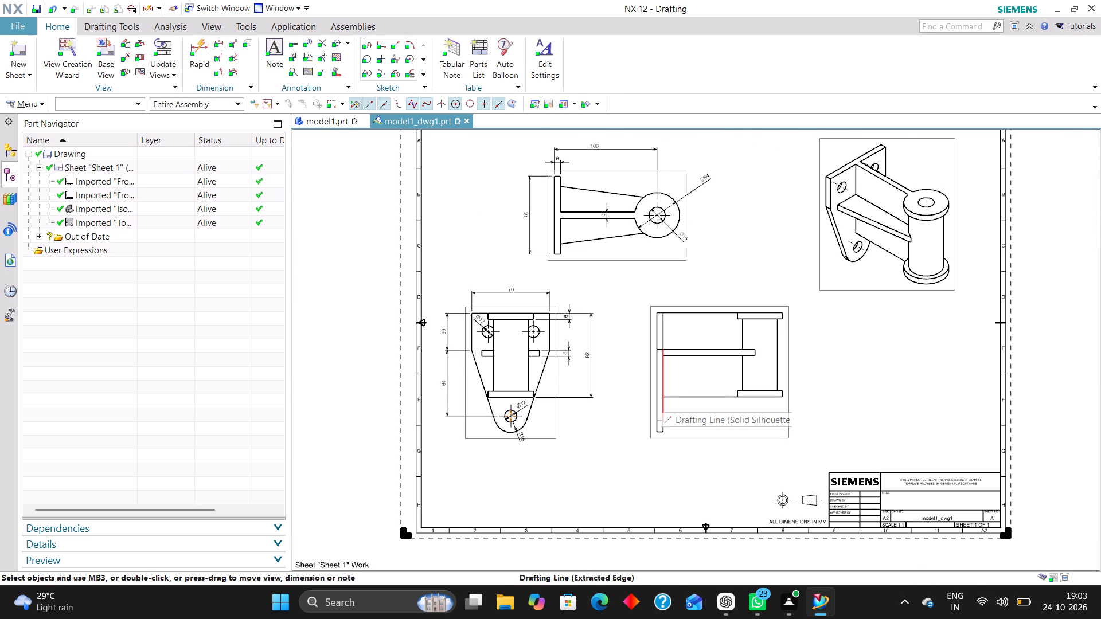
scroll(766, 359, "up", 2)
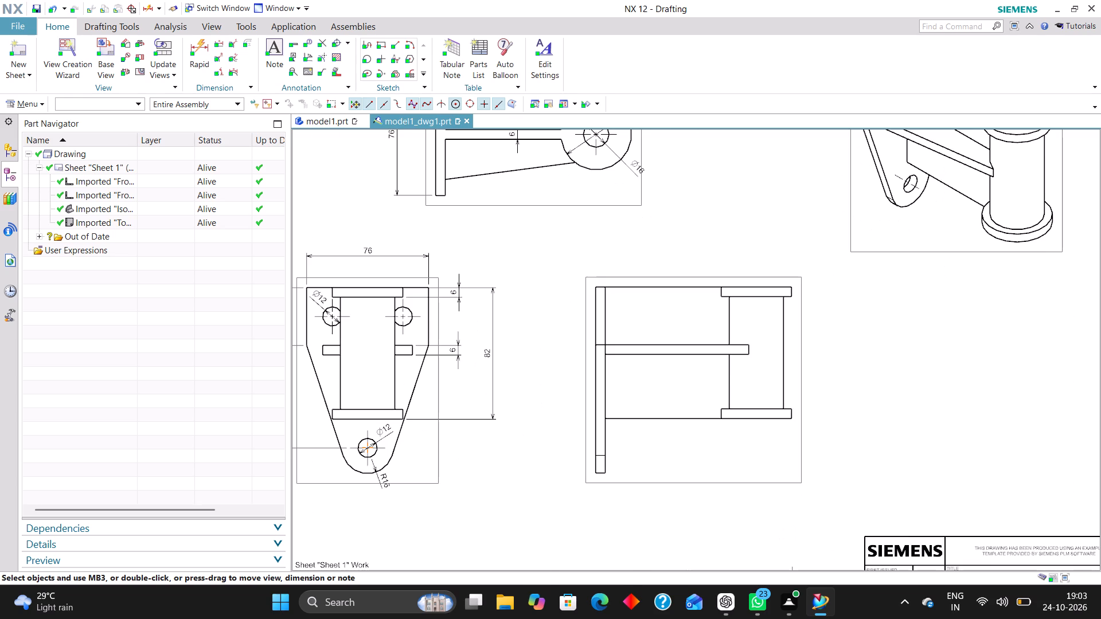
scroll(655, 356, "down", 3)
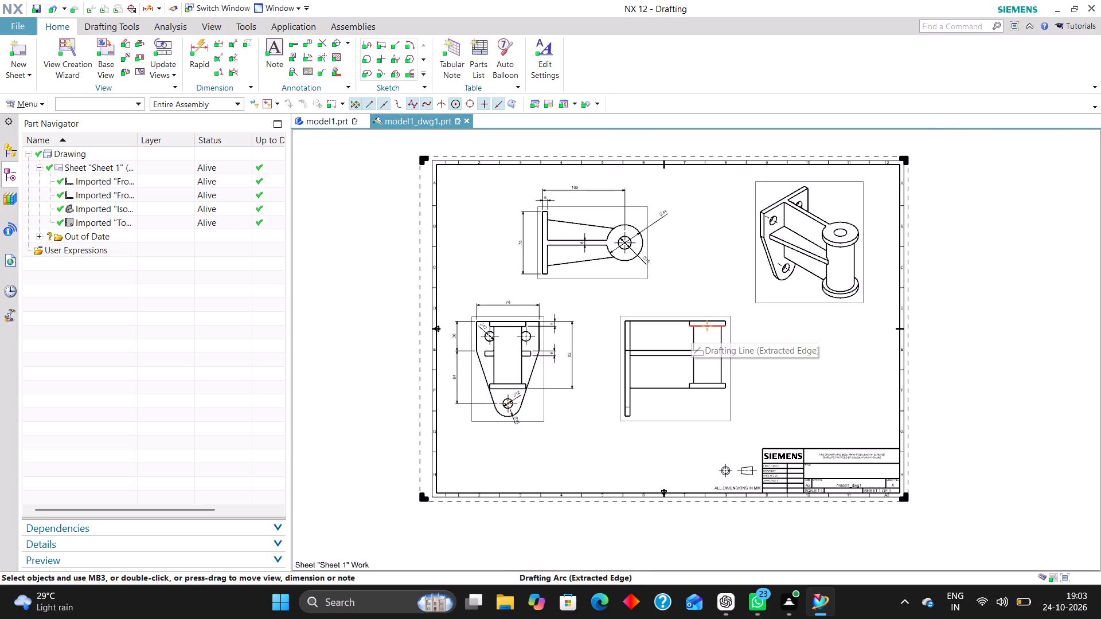
scroll(559, 242, "up", 6)
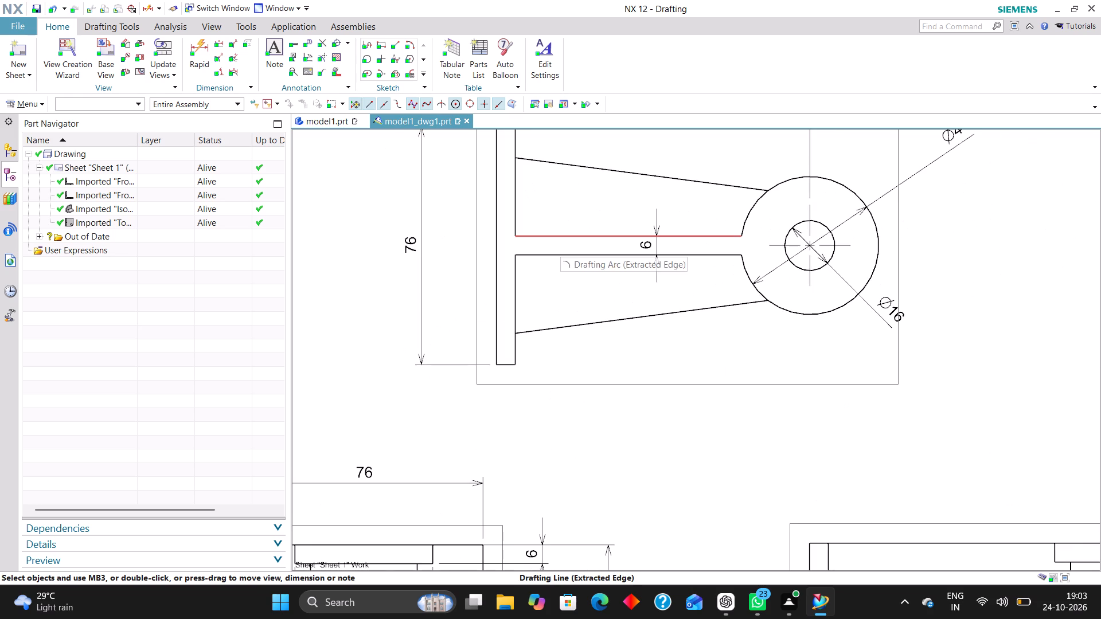
left_click(202, 41)
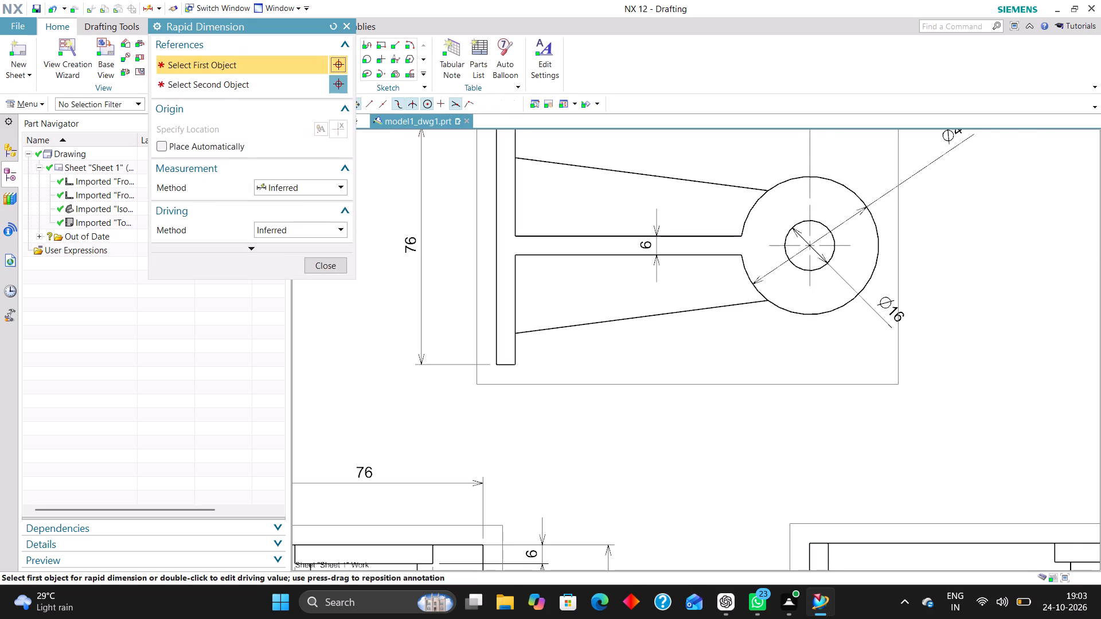
scroll(522, 260, "up", 2)
left_click(510, 252)
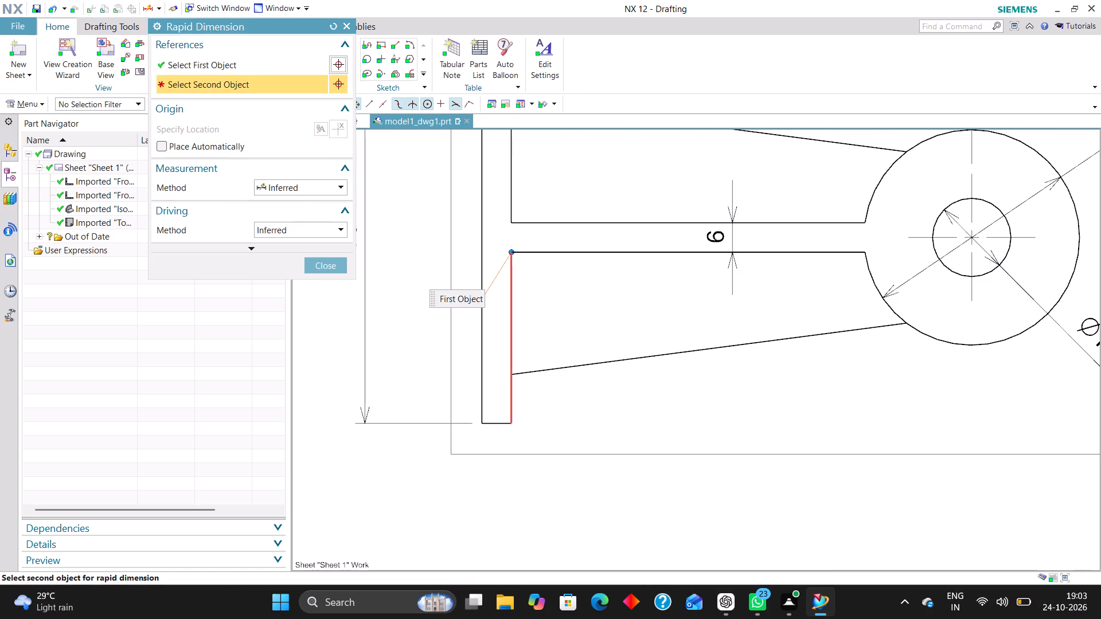
left_click(514, 378)
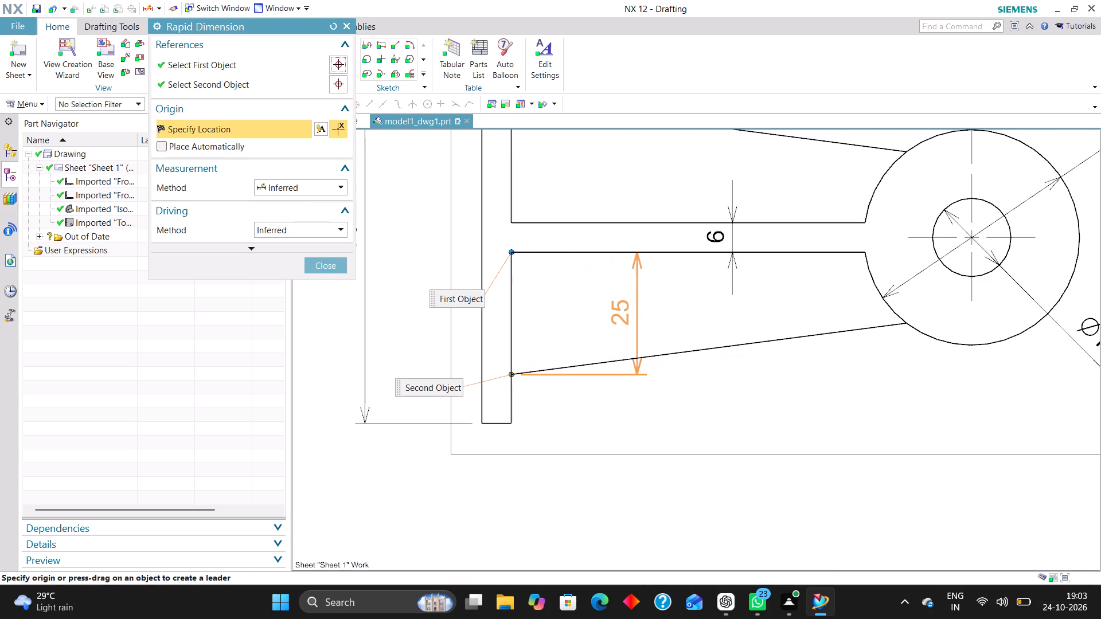
left_click(407, 305)
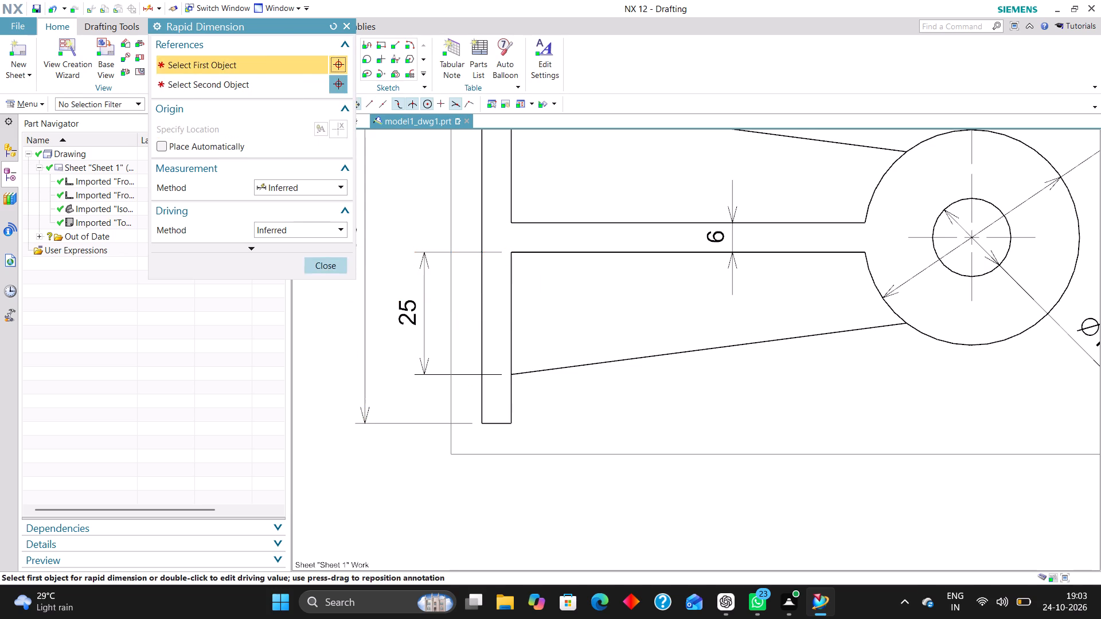
left_click(325, 268)
scroll(526, 298, "down", 6)
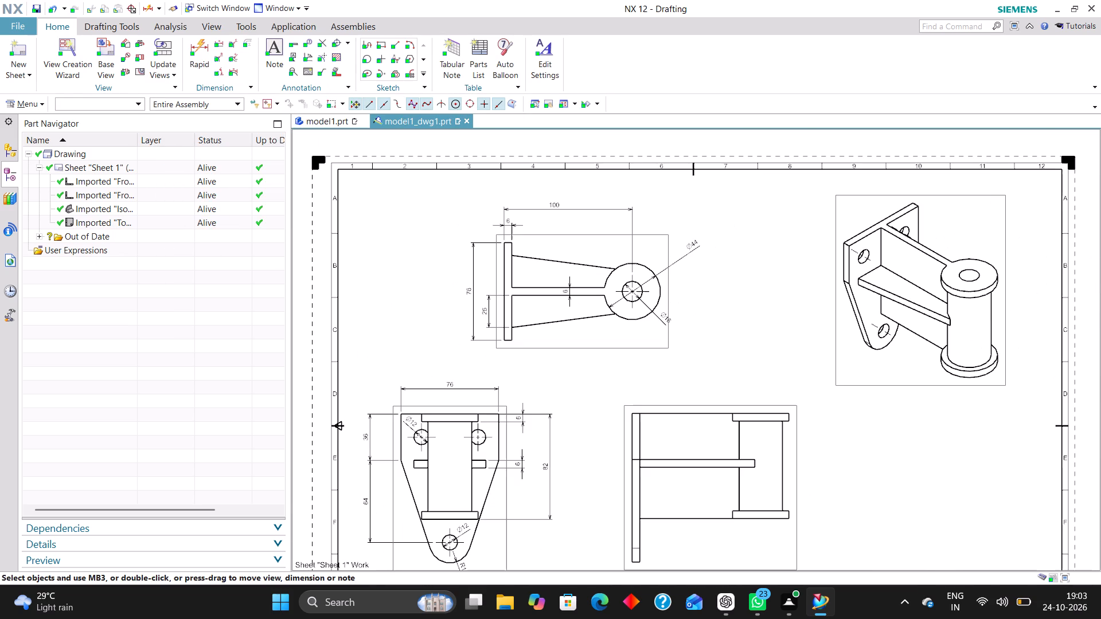
Examine the top, front and side views on the sheet for dimensions still missing.
scroll(548, 381, "down", 1)
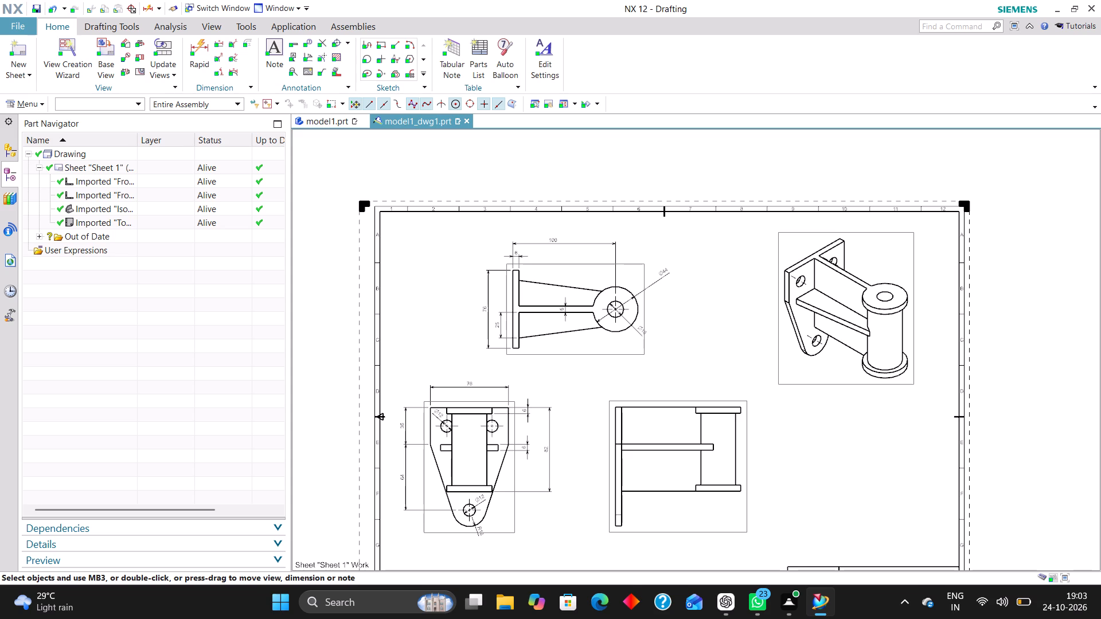
scroll(685, 438, "up", 3)
scroll(647, 404, "down", 1)
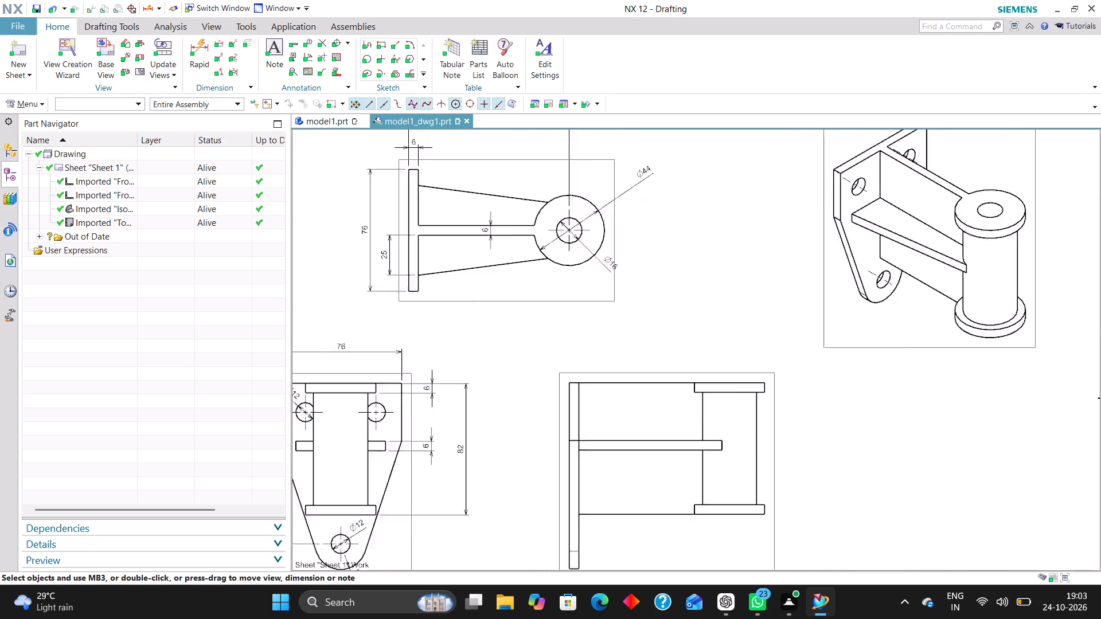
scroll(647, 404, "down", 1)
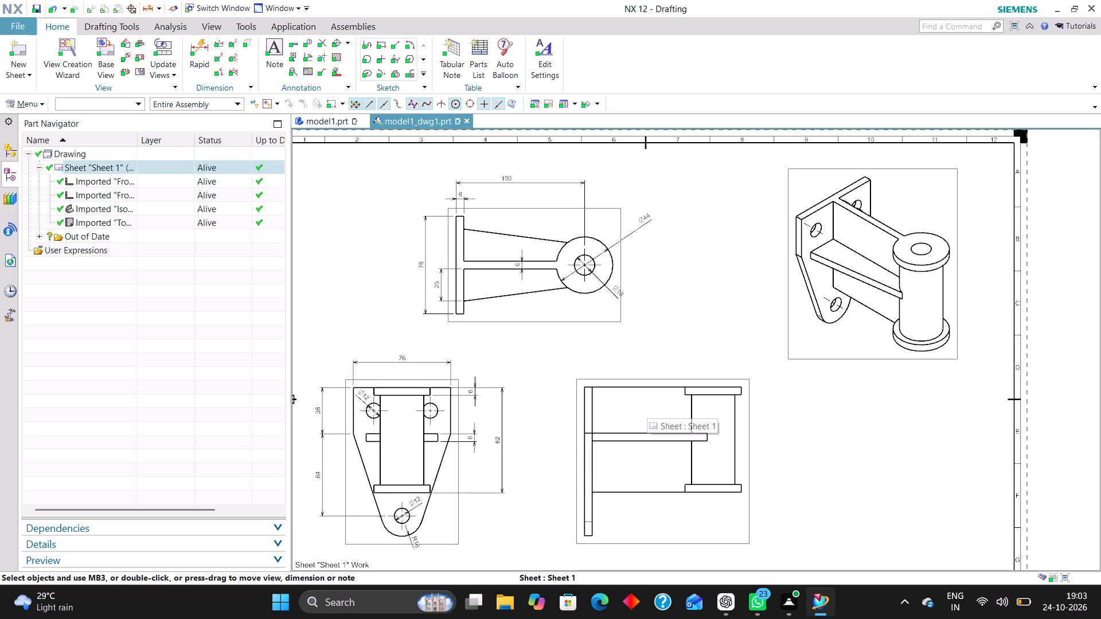
scroll(602, 442, "up", 1)
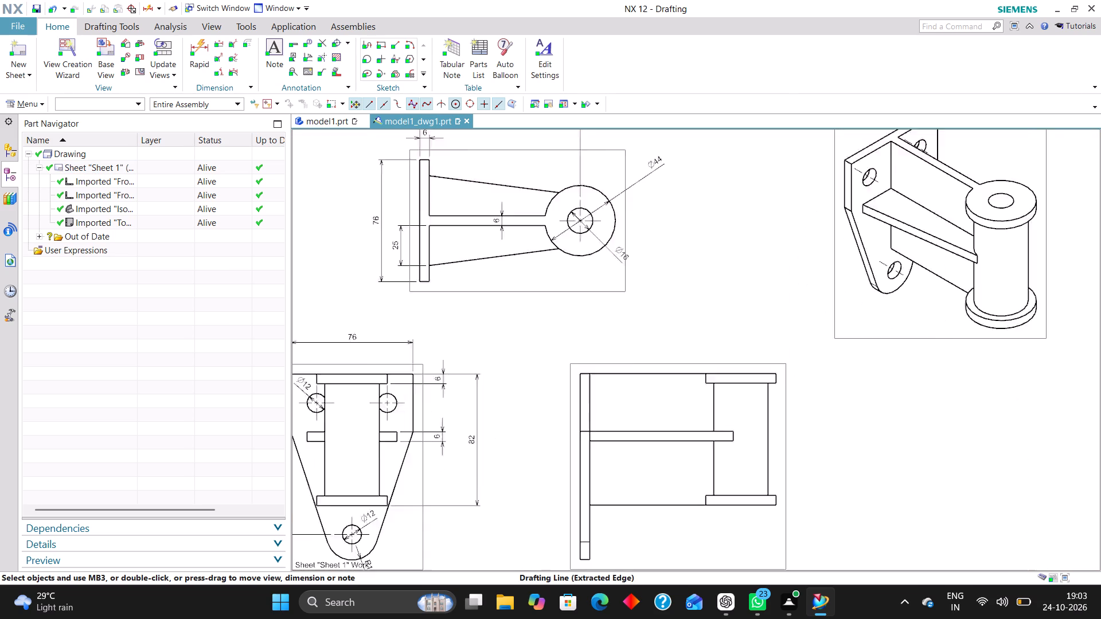
scroll(602, 442, "up", 1)
scroll(602, 442, "down", 2)
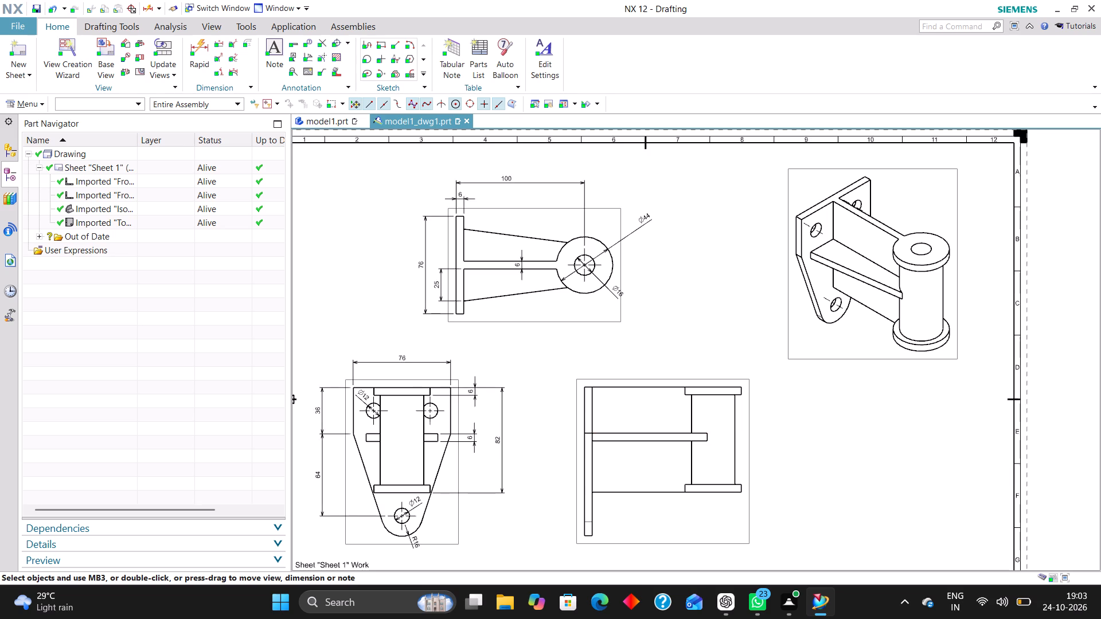
scroll(636, 440, "down", 3)
scroll(642, 468, "up", 2)
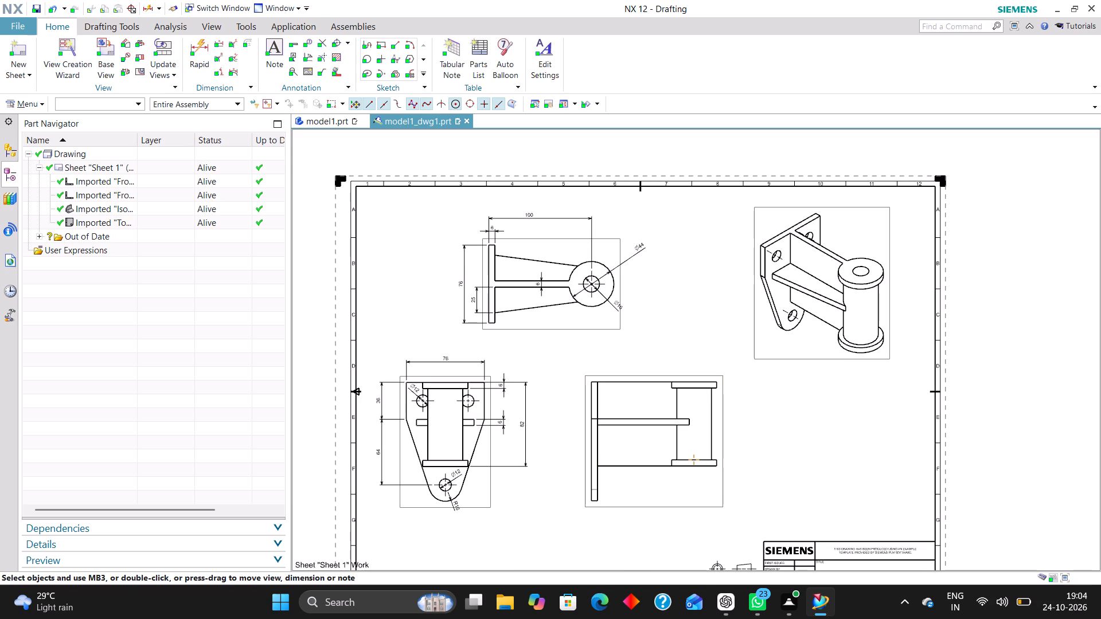
Add a rapid dimension for the bracket's overall horizontal length in the side view, from plate back face to pillar flange edge, below the view.
left_click(198, 47)
scroll(602, 475, "up", 3)
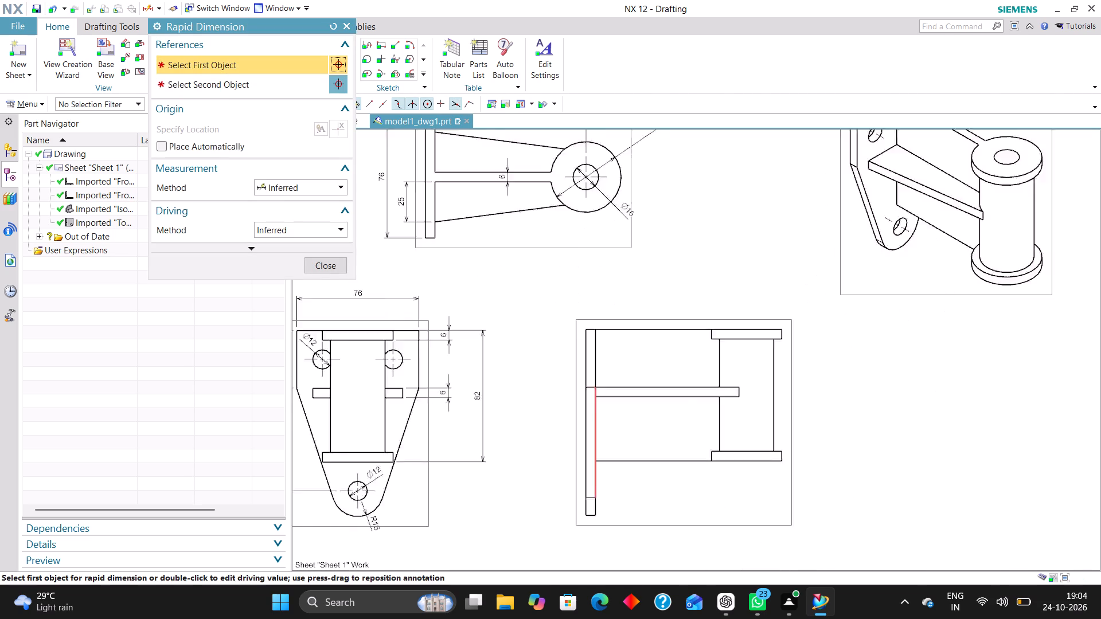
scroll(602, 475, "up", 2)
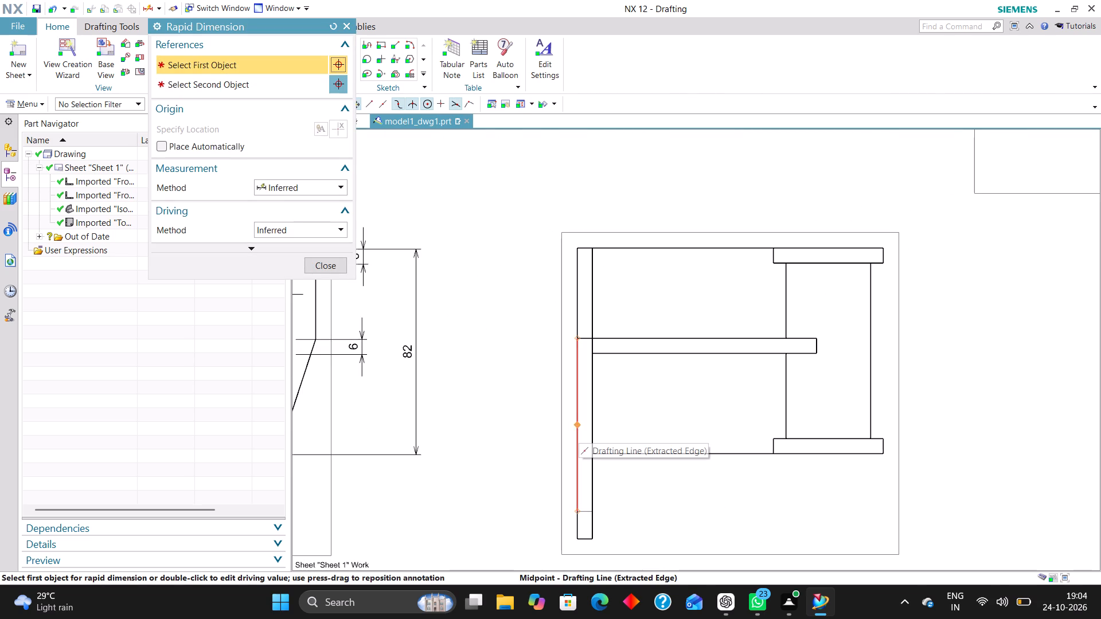
left_click(579, 427)
left_click(885, 451)
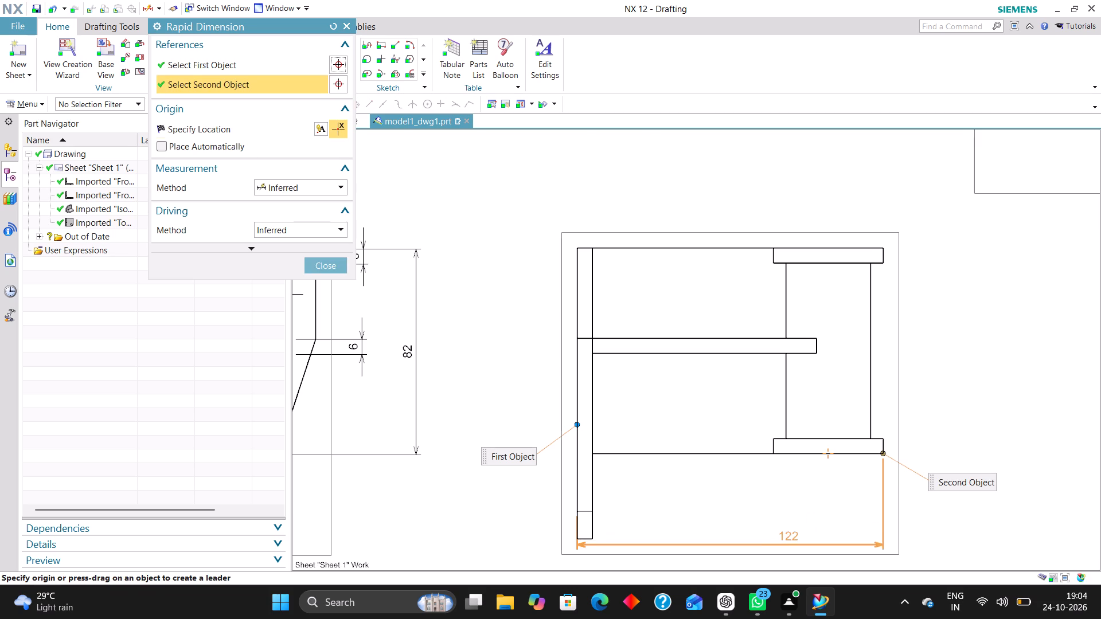
scroll(772, 515, "down", 3)
left_click(752, 557)
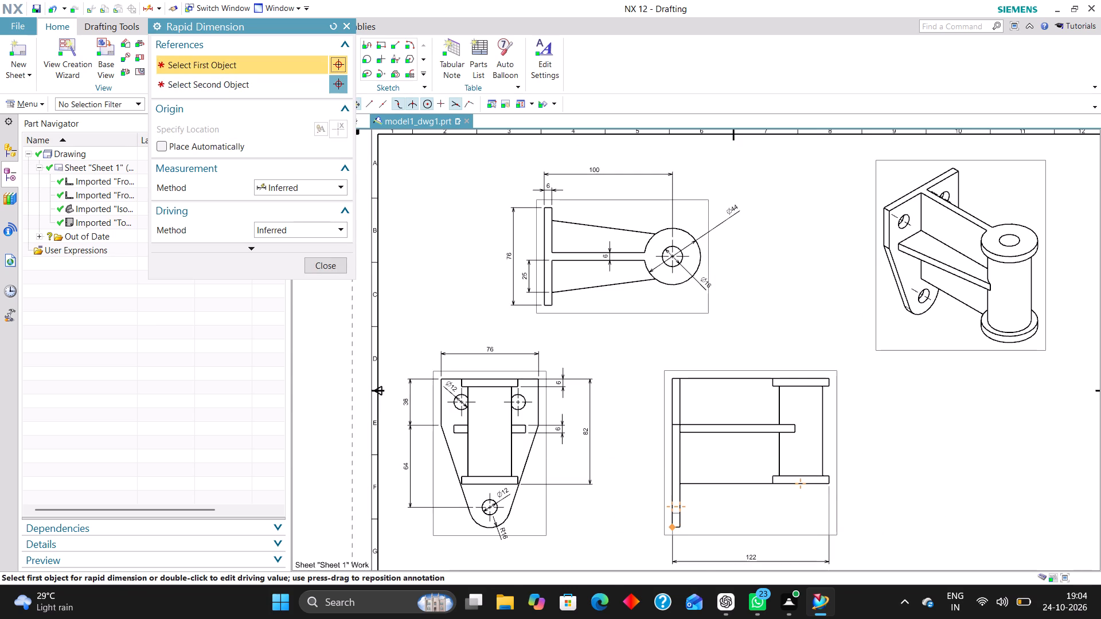
Dimension the mounting plate's full height in the side view, placing the dimension left of the plate.
left_click(673, 526)
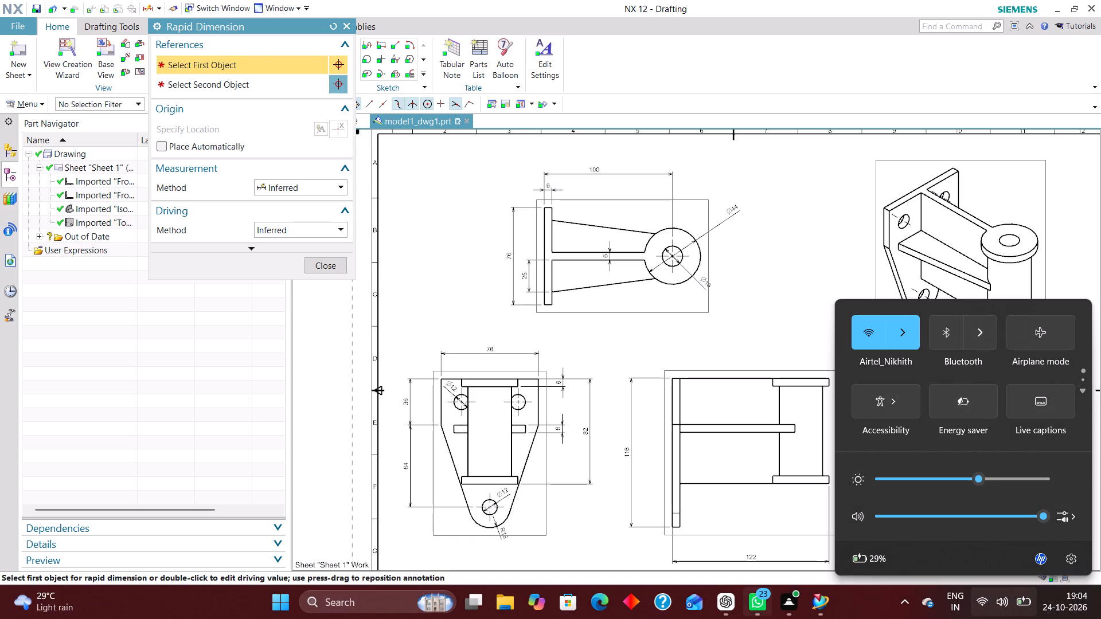
left_click(787, 318)
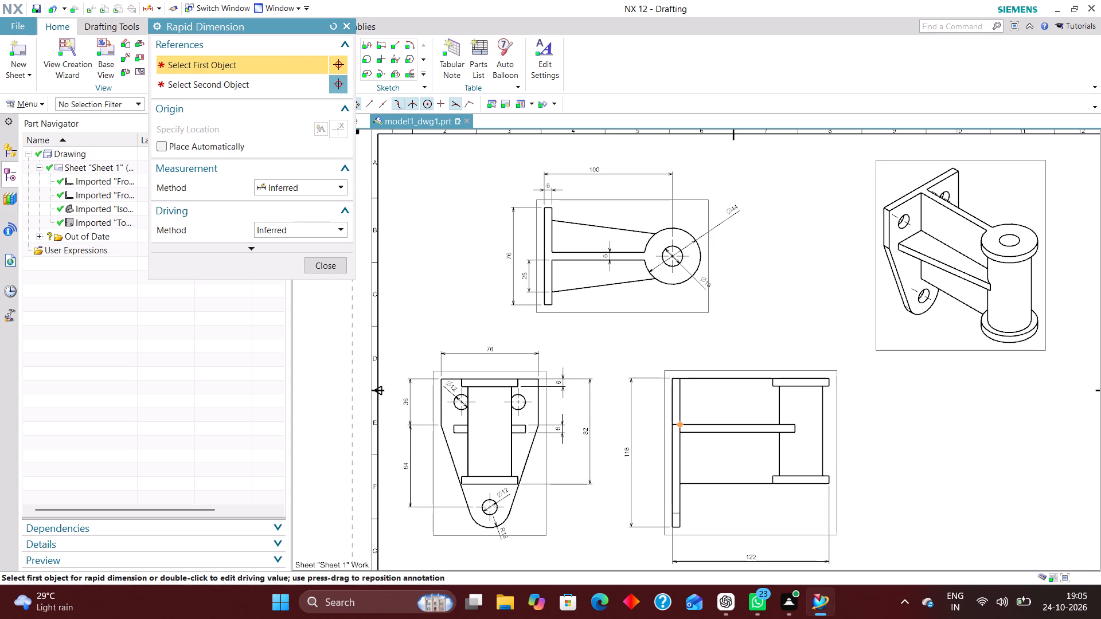
End rapid dimensioning and review the dimensioned views across the whole sheet for completeness.
scroll(701, 364, "down", 2)
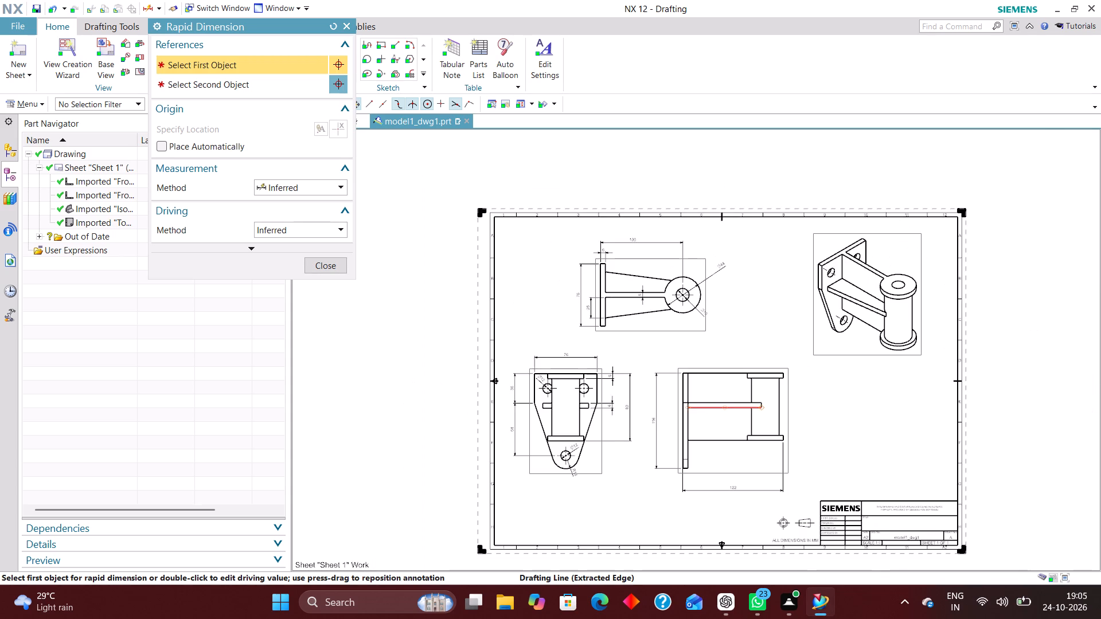
scroll(702, 414, "up", 3)
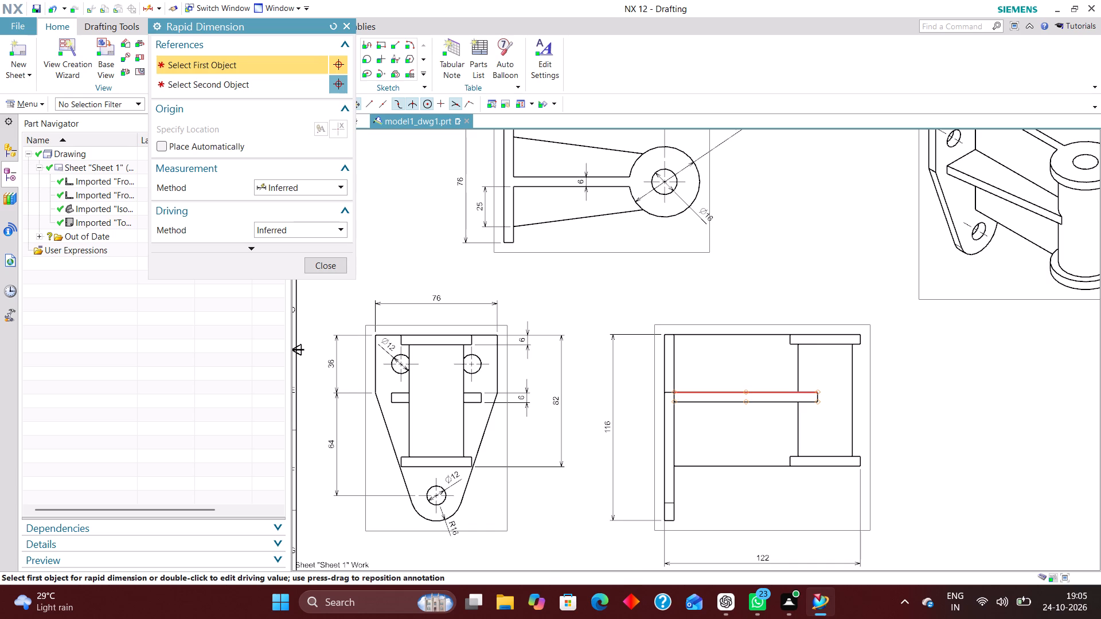
scroll(716, 398, "down", 4)
scroll(760, 433, "up", 2)
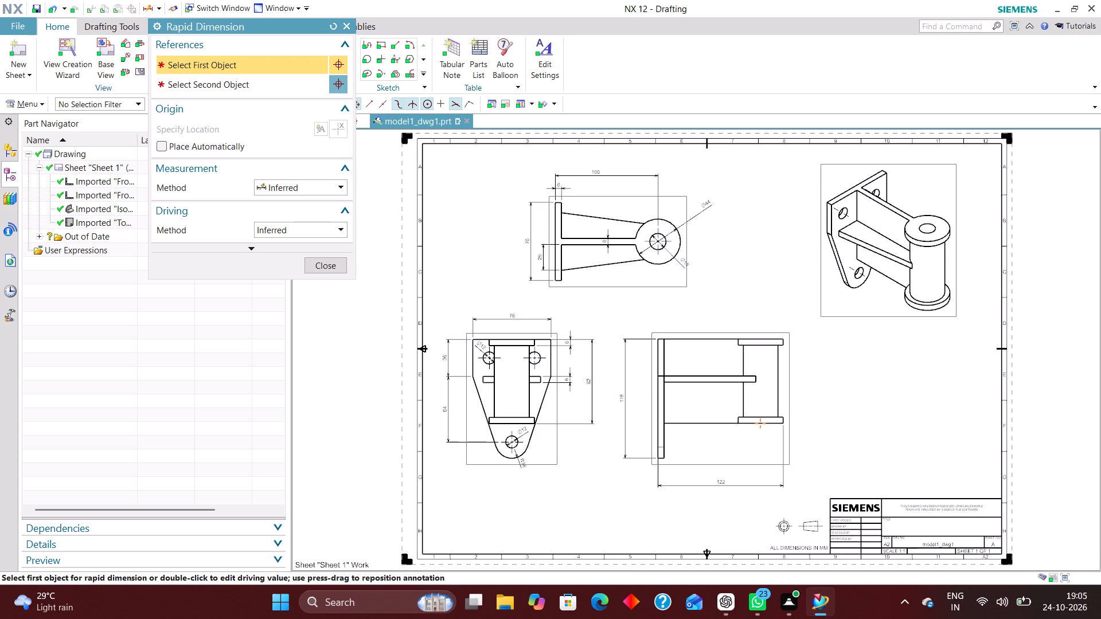
scroll(580, 260, "up", 3)
scroll(605, 355, "down", 4)
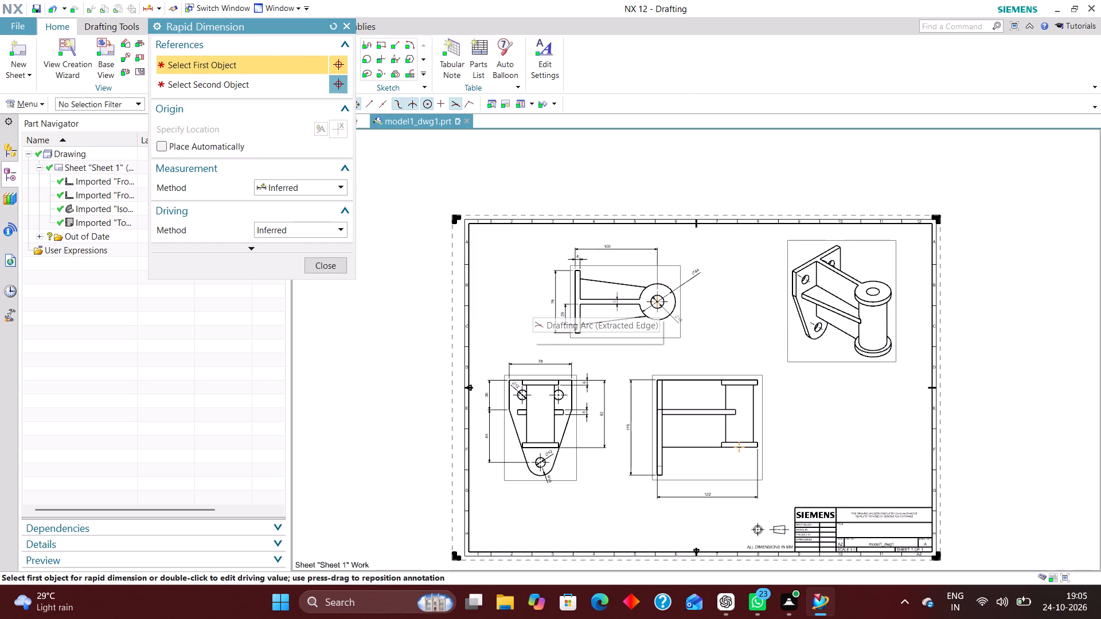
left_click(338, 265)
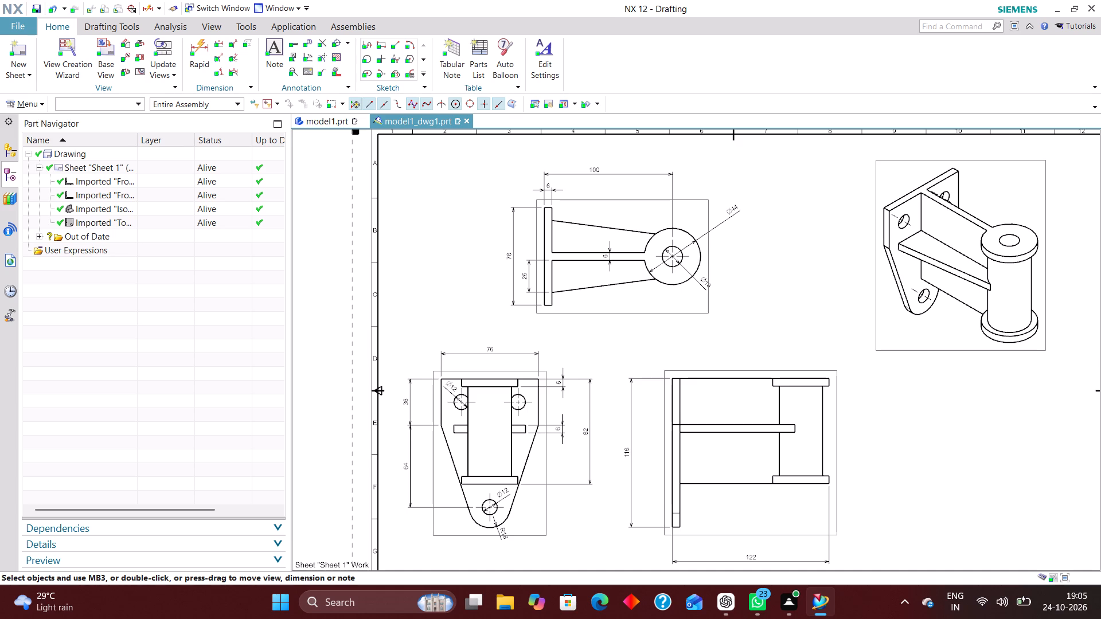
scroll(558, 322, "down", 4)
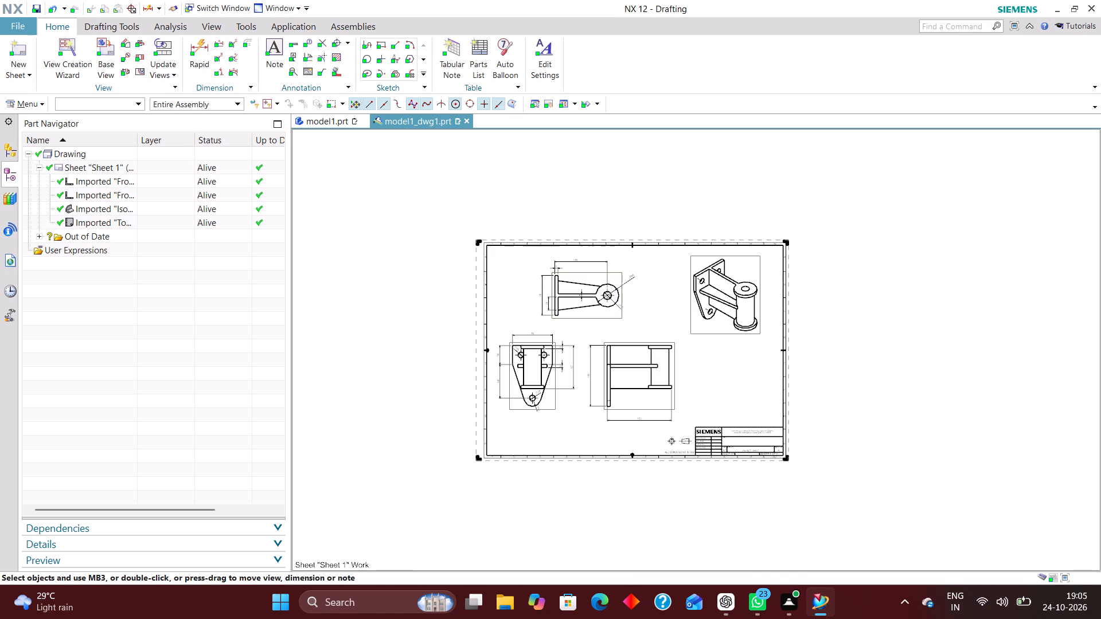
right_click_drag(718, 357, 669, 433)
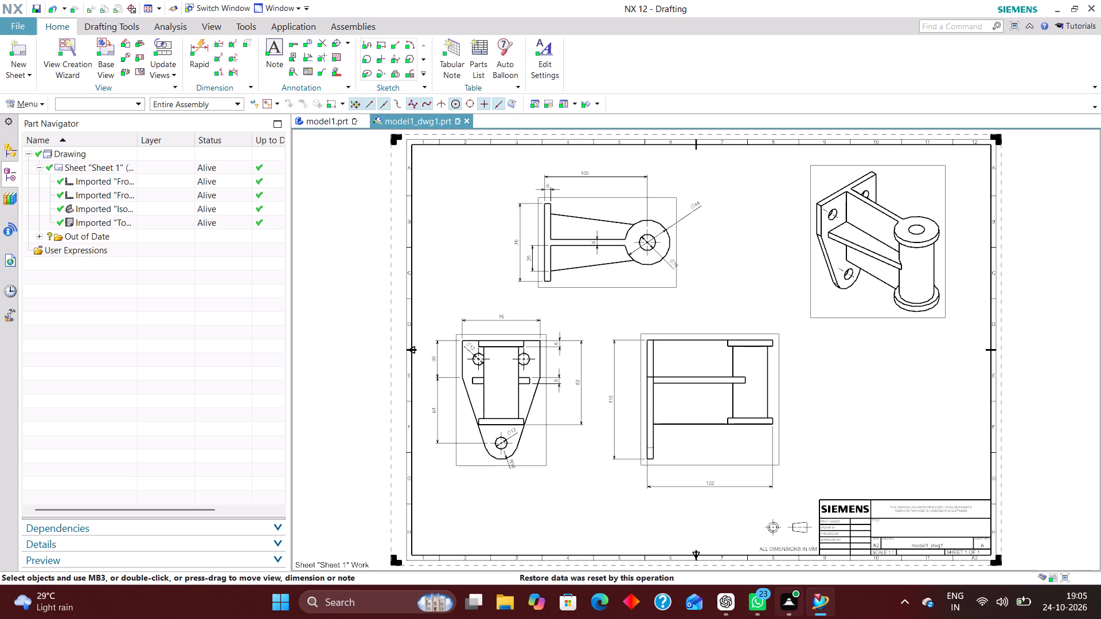
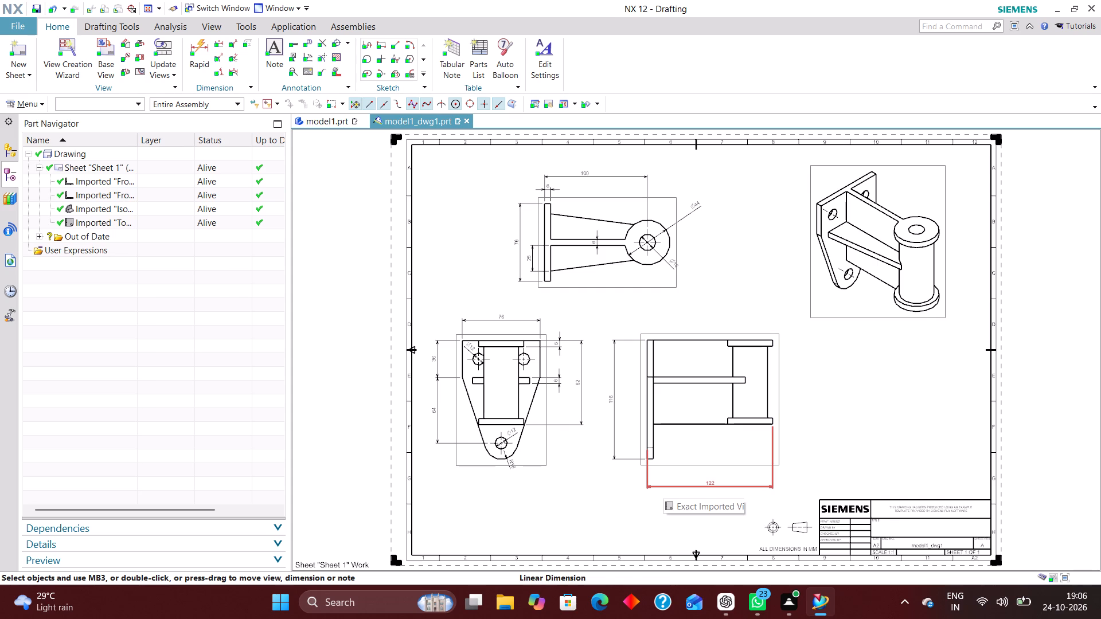
Turn on the view label for the isometric view and set its label type to Name.
right_click(854, 311)
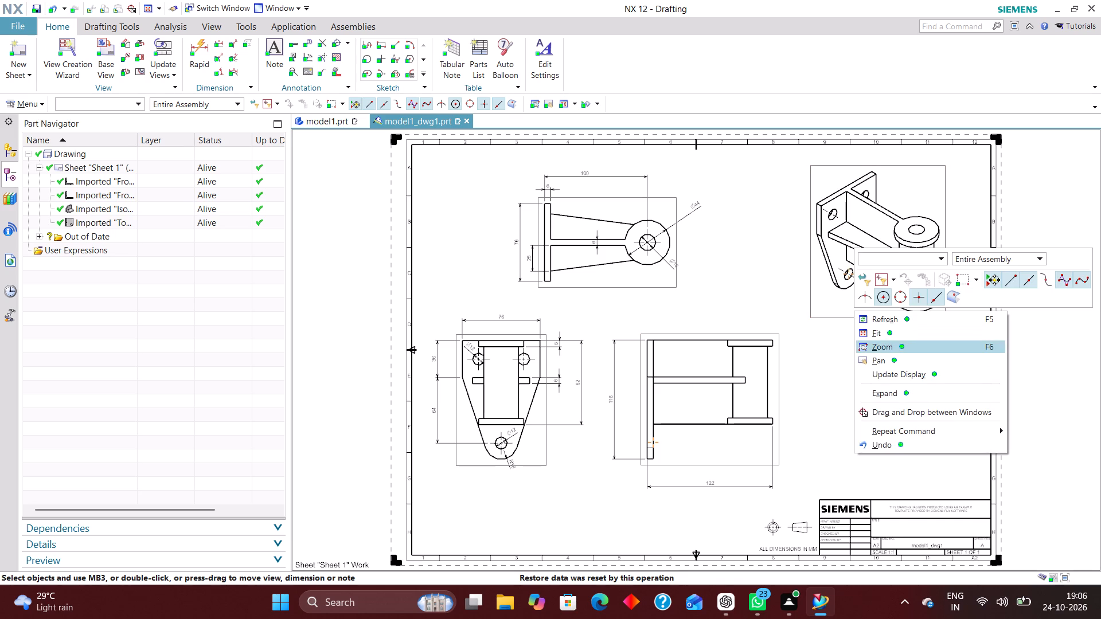
left_click(851, 390)
right_click(865, 316)
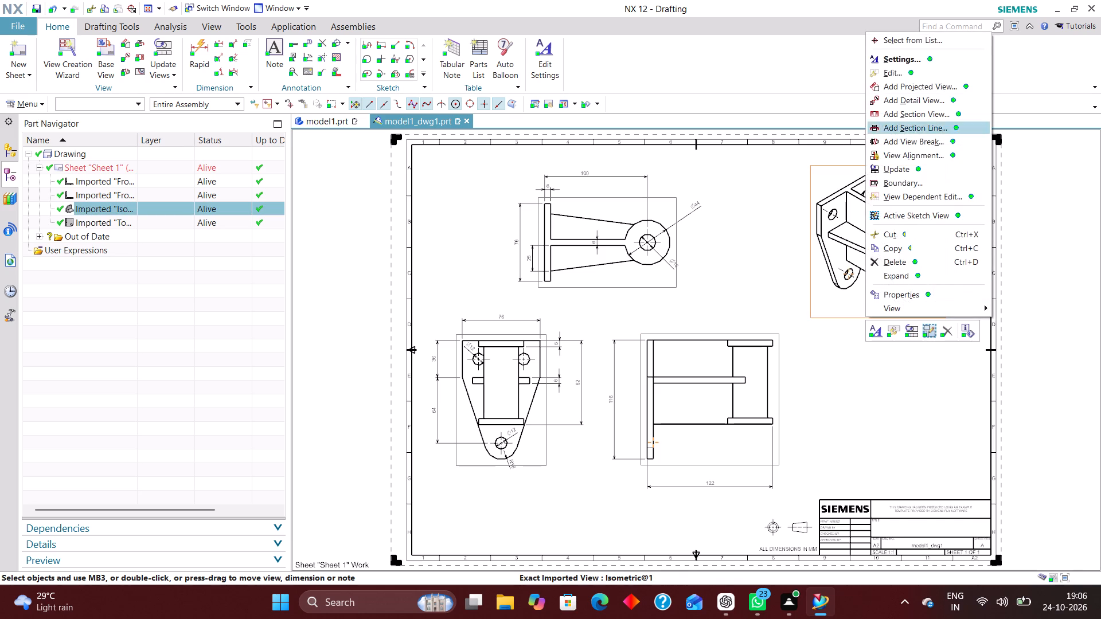
left_click(905, 62)
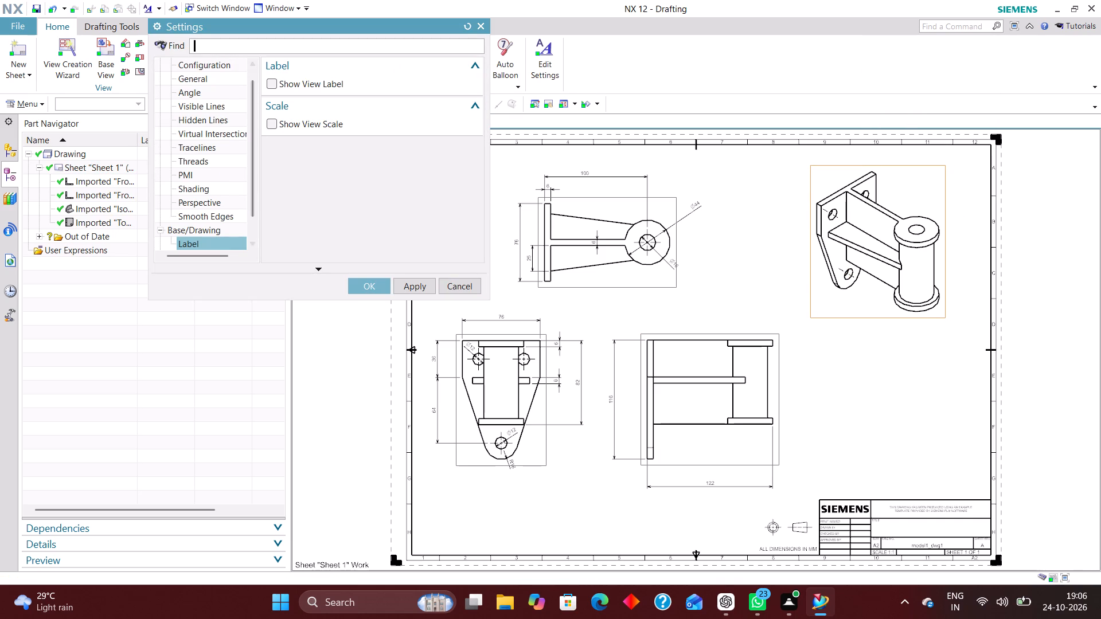
left_click(272, 84)
left_click(411, 142)
left_click(412, 156)
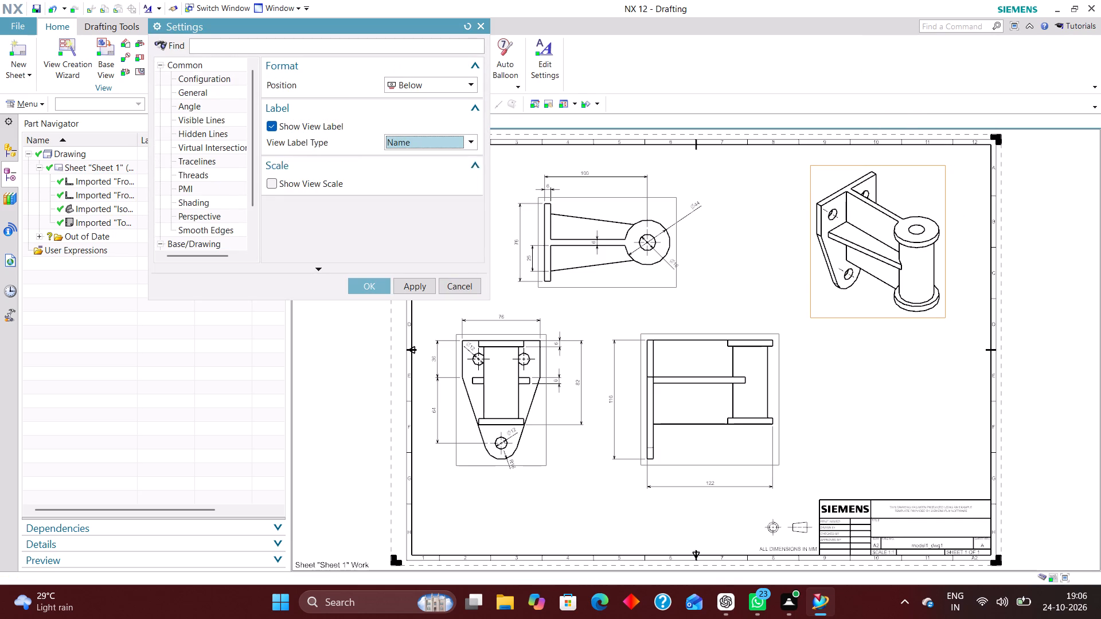
left_click(375, 286)
Show the top view's label on the sheet, using the Name label type.
right_click(622, 288)
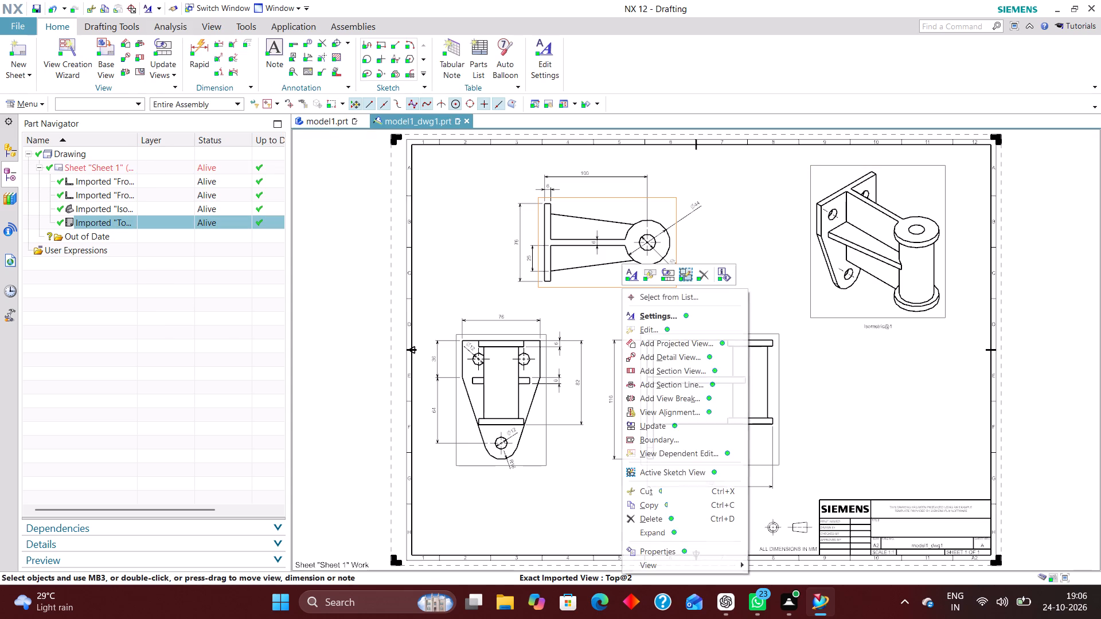
left_click(672, 314)
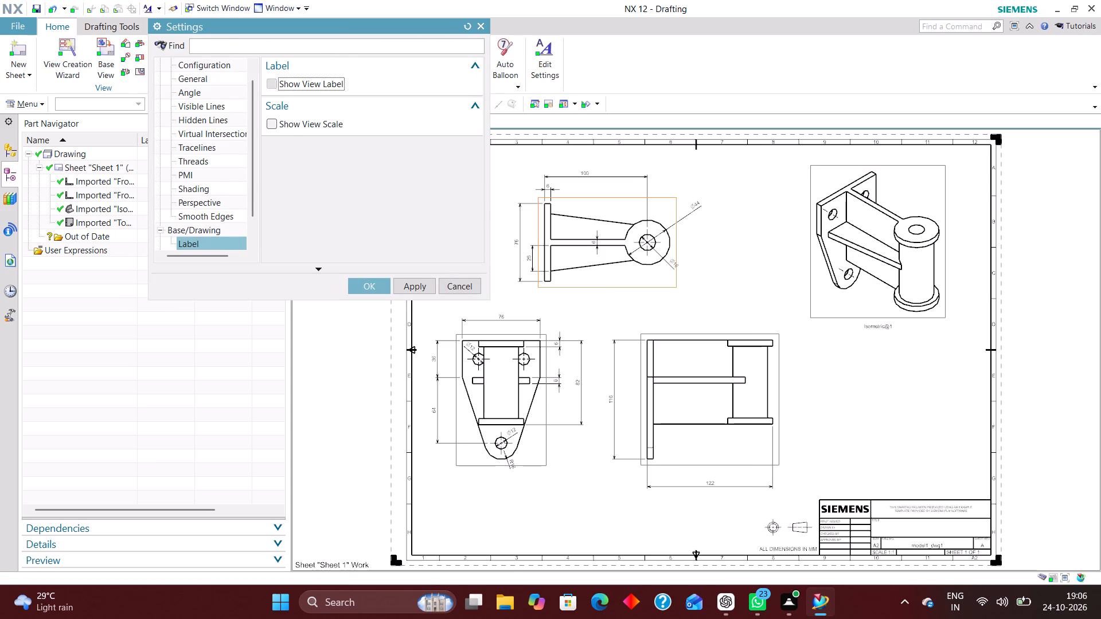
left_click(278, 81)
left_click(429, 140)
left_click(415, 156)
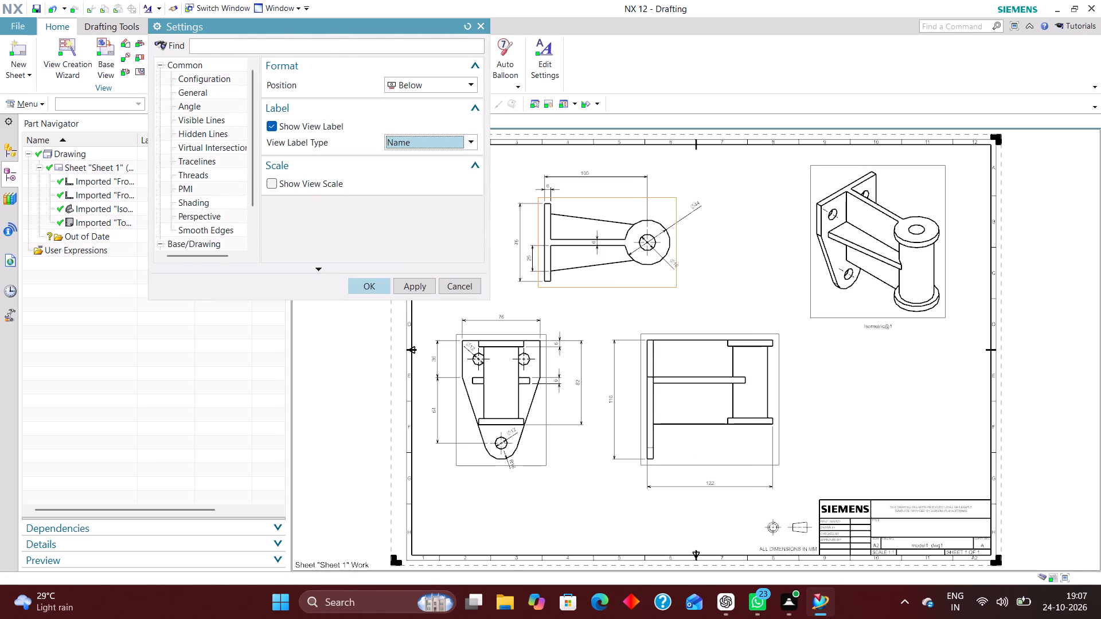
left_click(372, 287)
Show the side view's label on the sheet, using the Name label type.
right_click(745, 467)
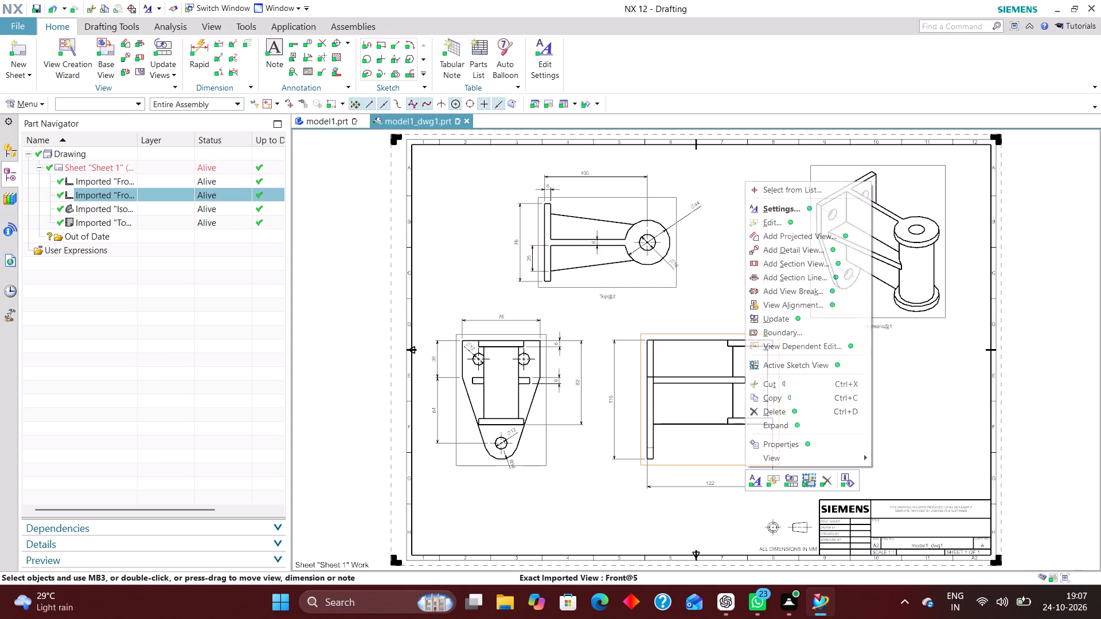
left_click(784, 211)
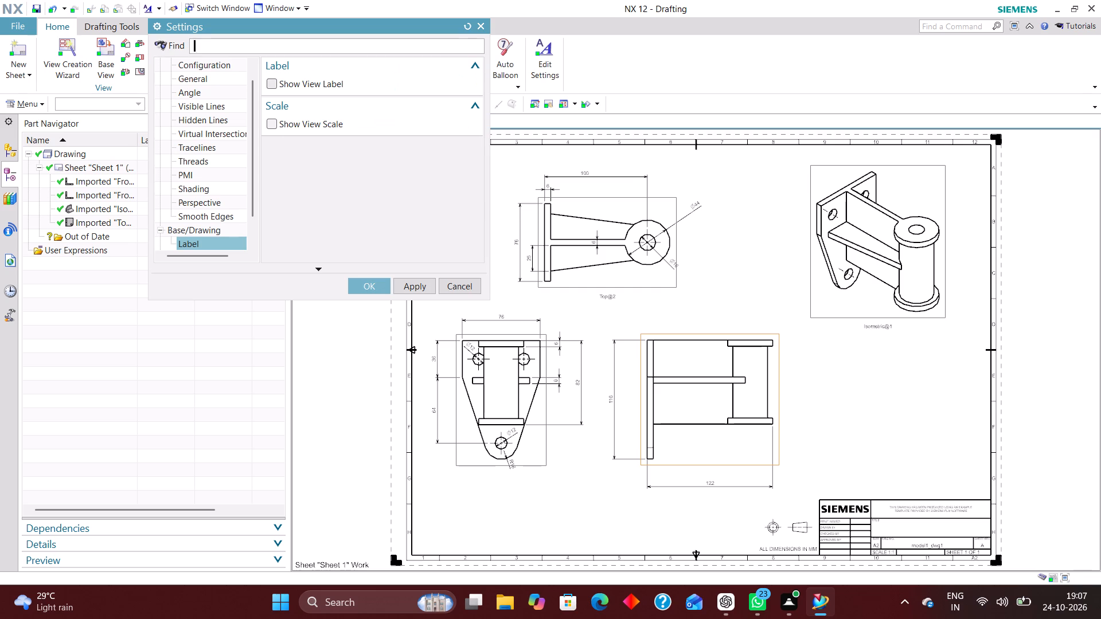
left_click(274, 77)
left_click(425, 140)
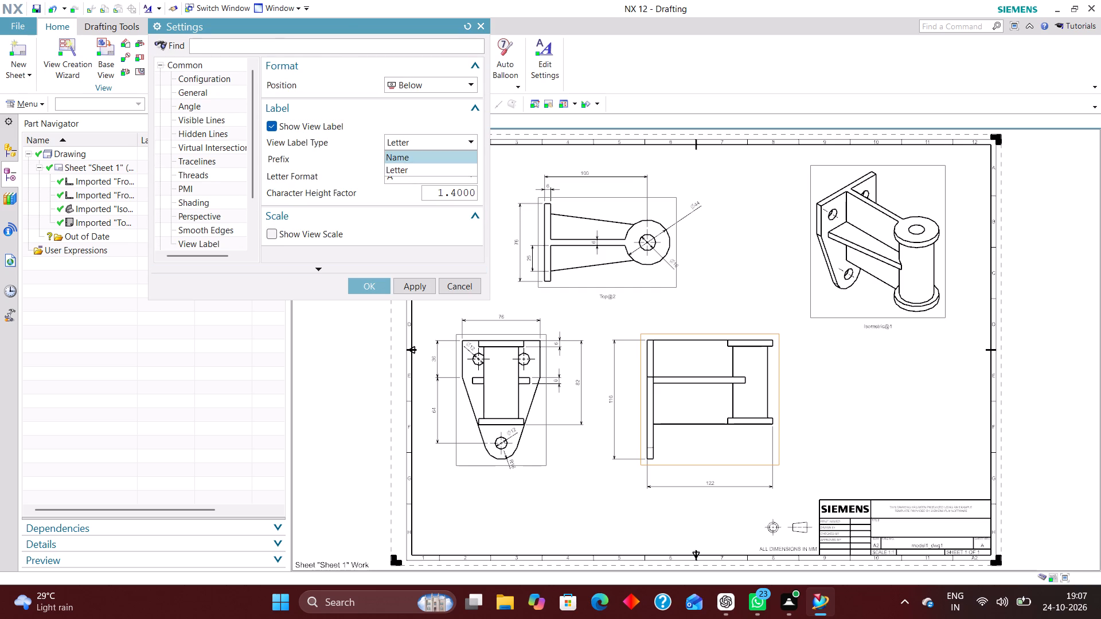
left_click(419, 156)
left_click(376, 283)
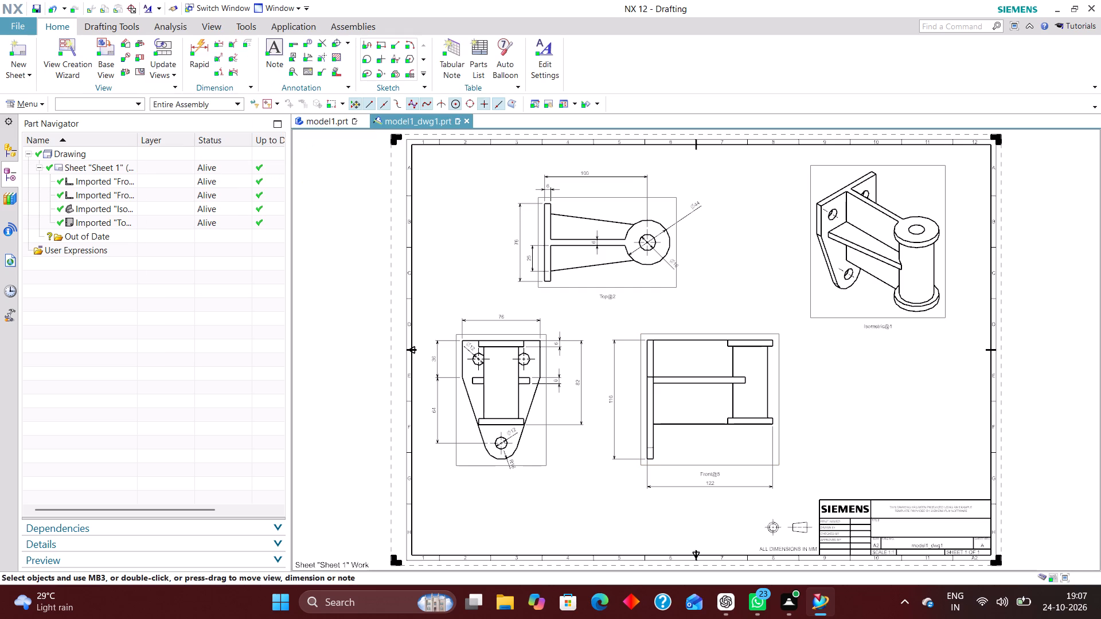
Show the front view's label on the sheet, using the Name label type.
right_click(537, 467)
left_click(568, 207)
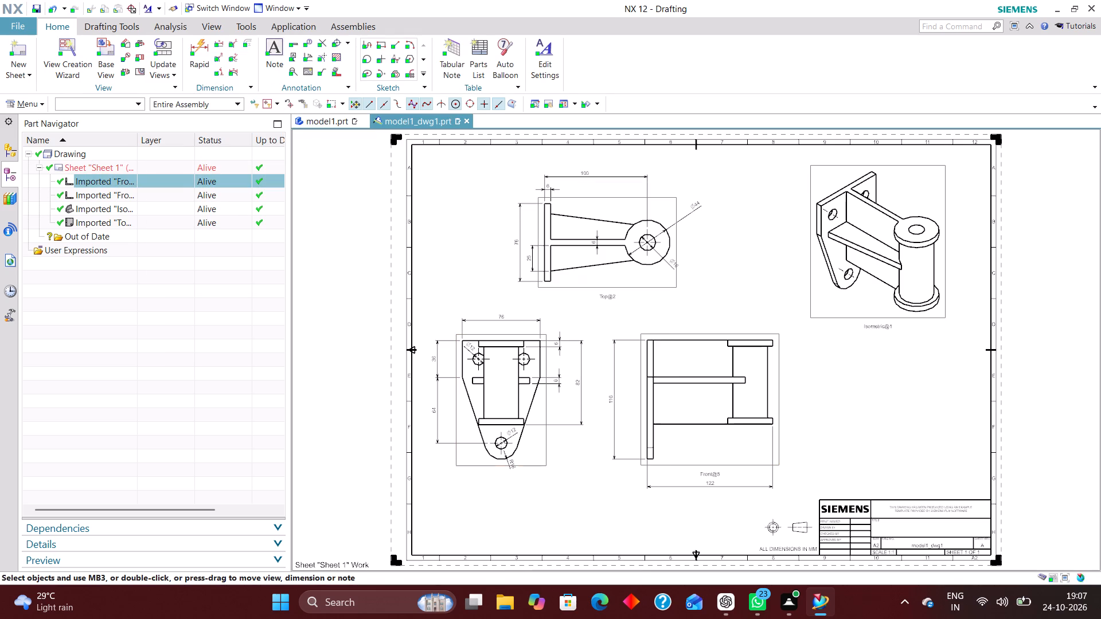
left_click(271, 80)
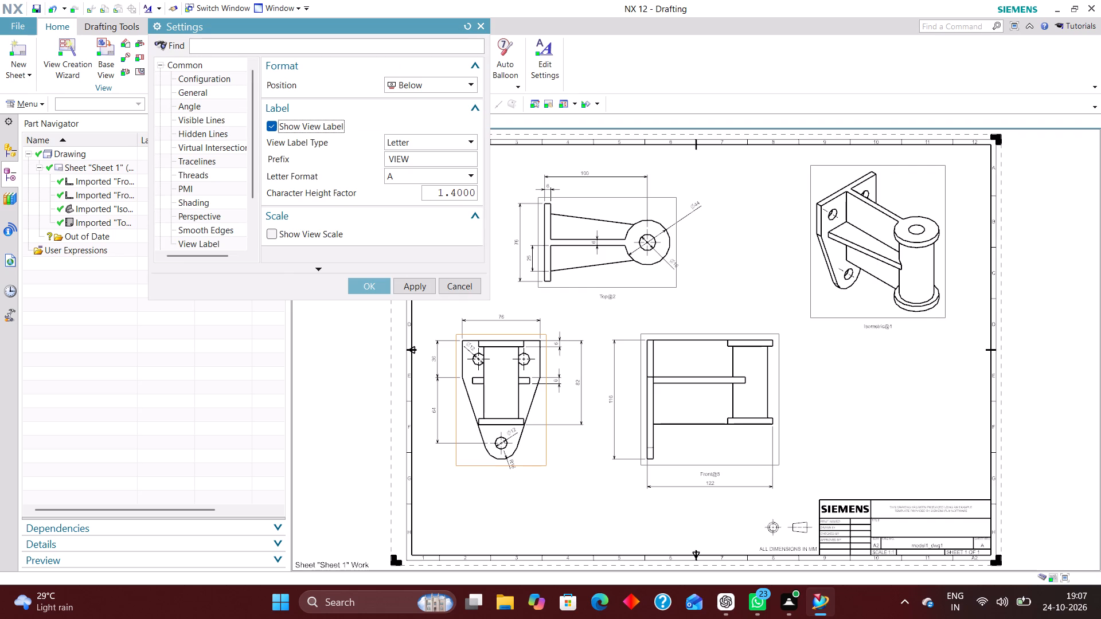
left_click(414, 141)
left_click(410, 154)
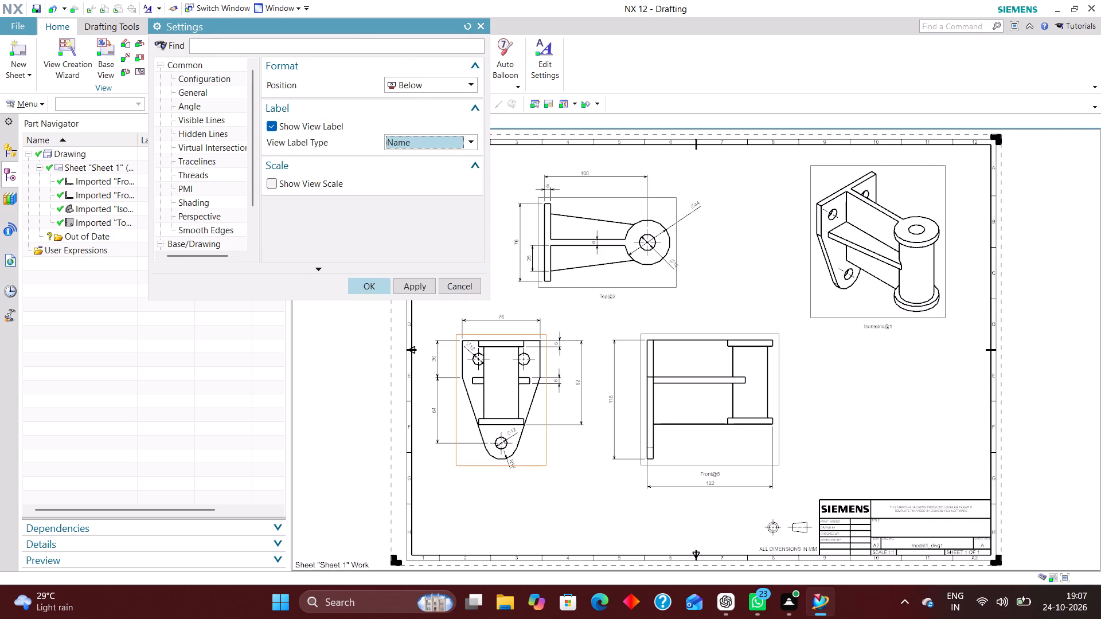
left_click(380, 285)
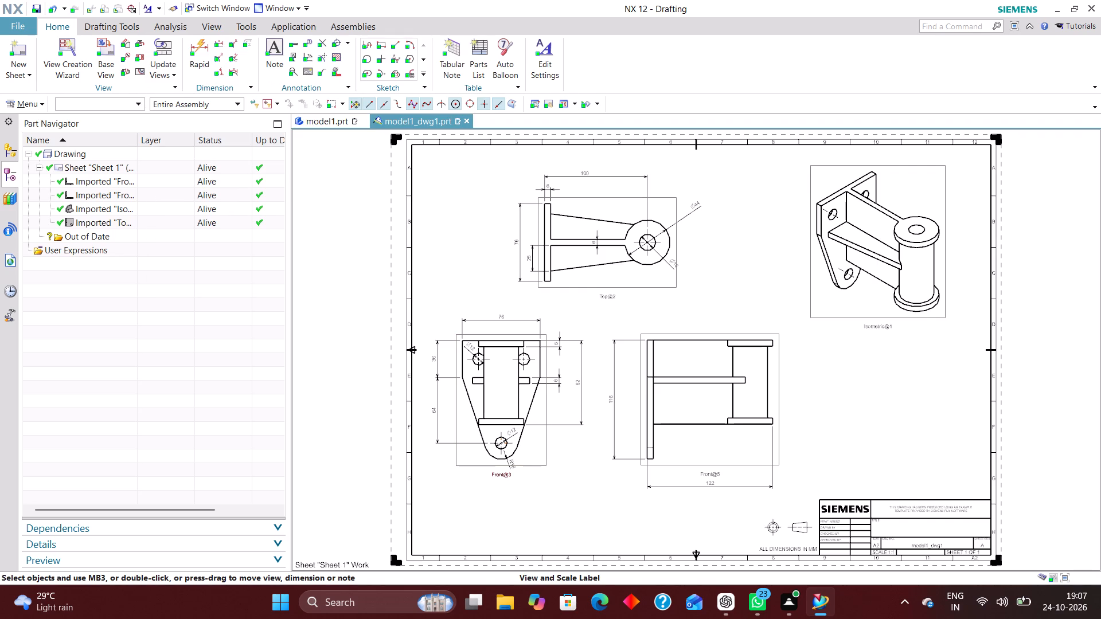
Rename the imported front view Front@3 as FRONT VIEW.
left_click(146, 182)
right_click(146, 182)
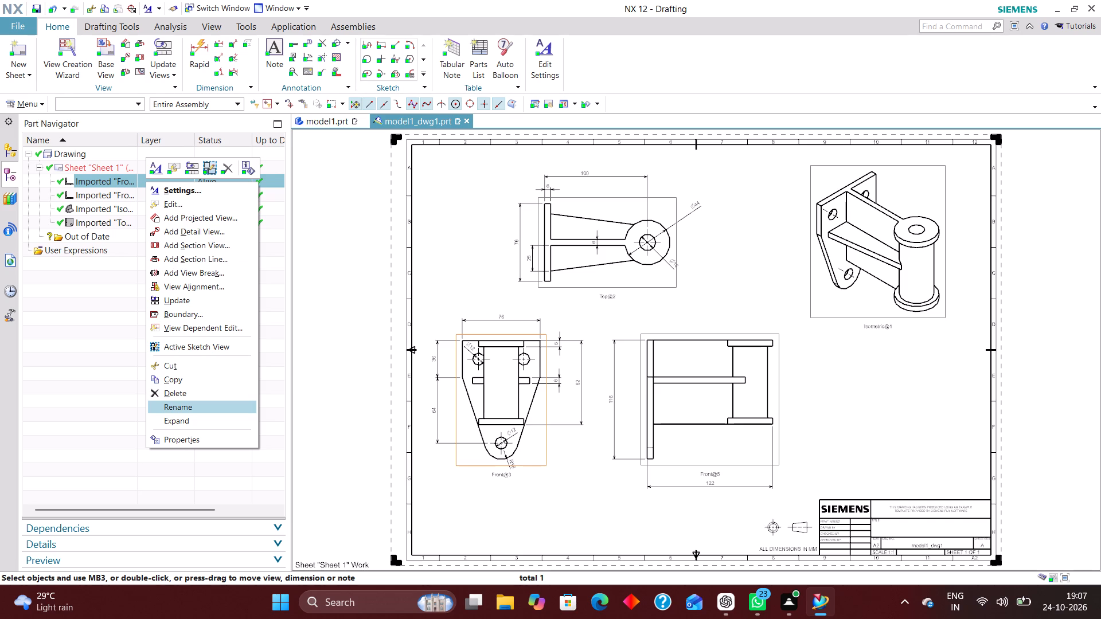
left_click(201, 408)
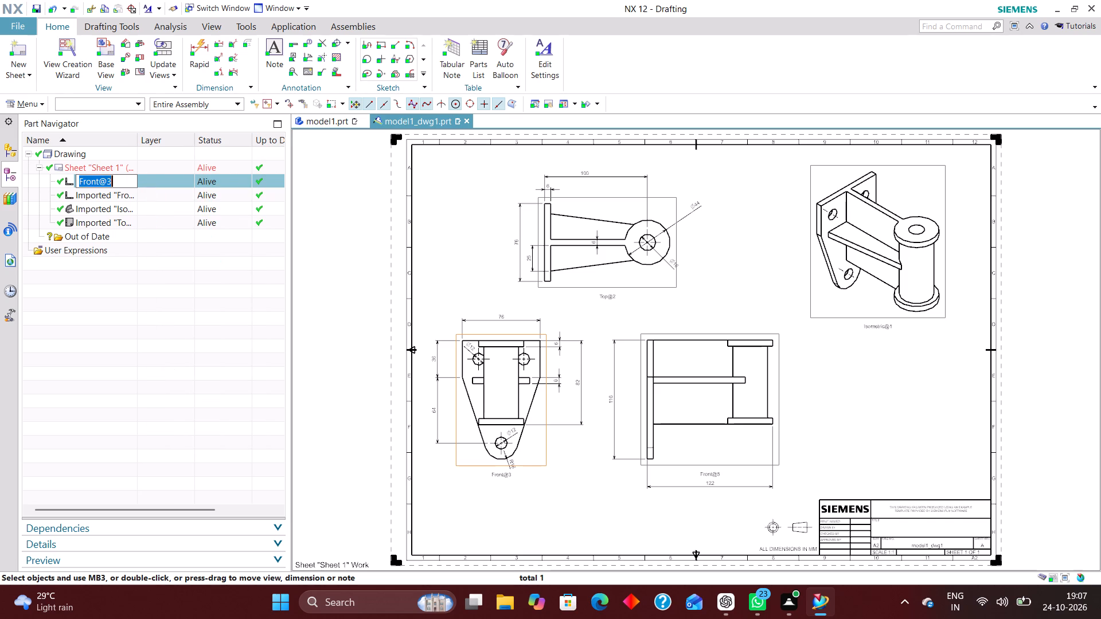
type("FRONT VIEW")
key("Return")
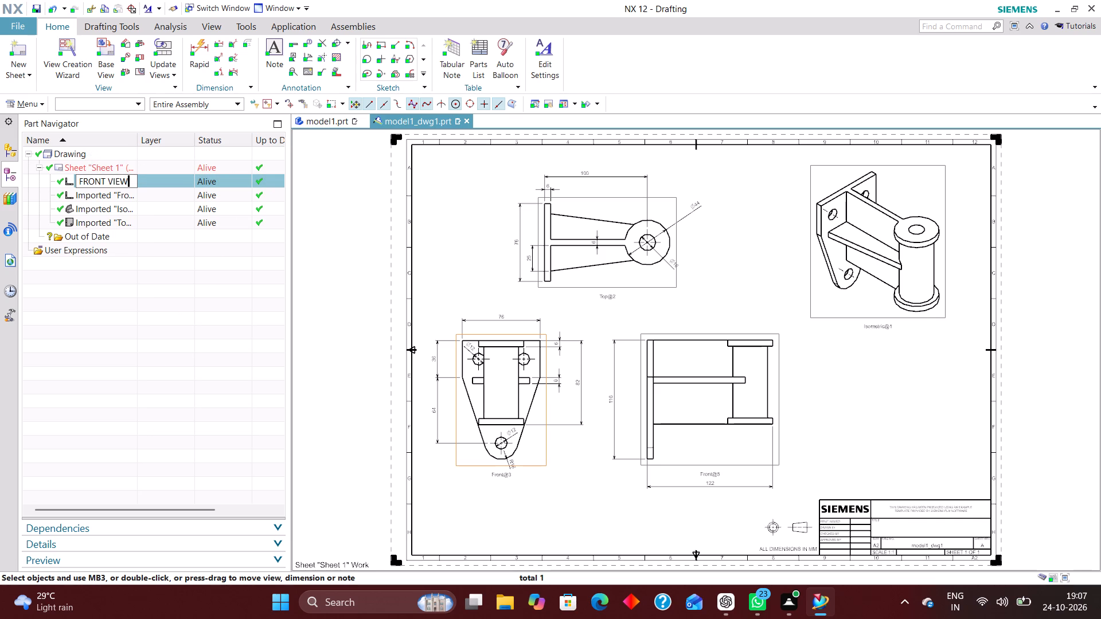
Rename the imported isometric view as ISOMETRIC VIEW.
left_click(150, 209)
right_click(150, 209)
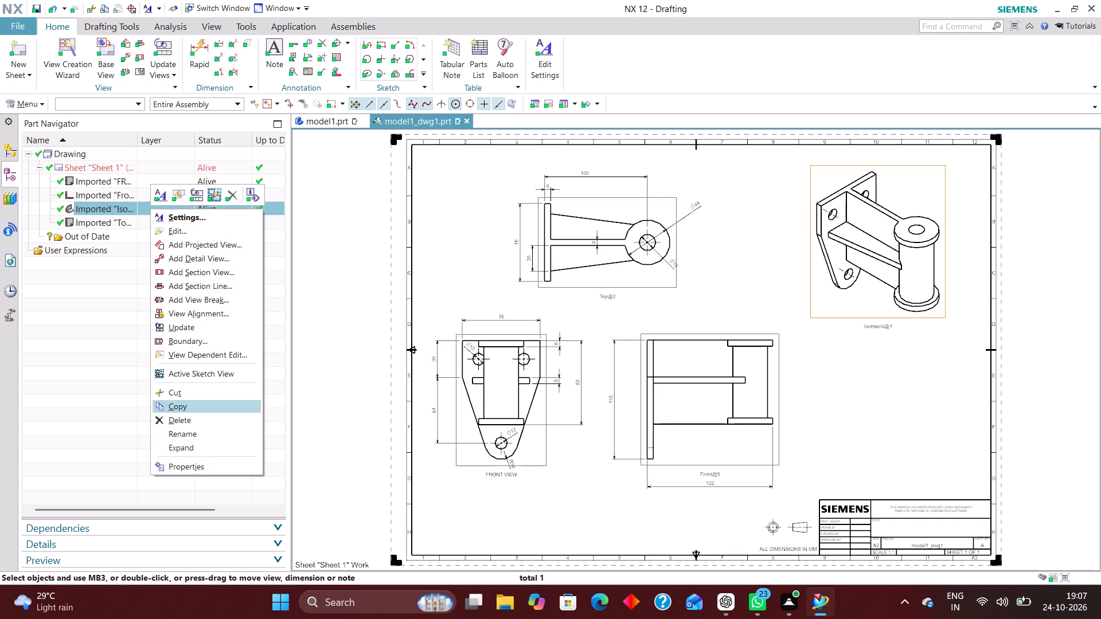
left_click(202, 431)
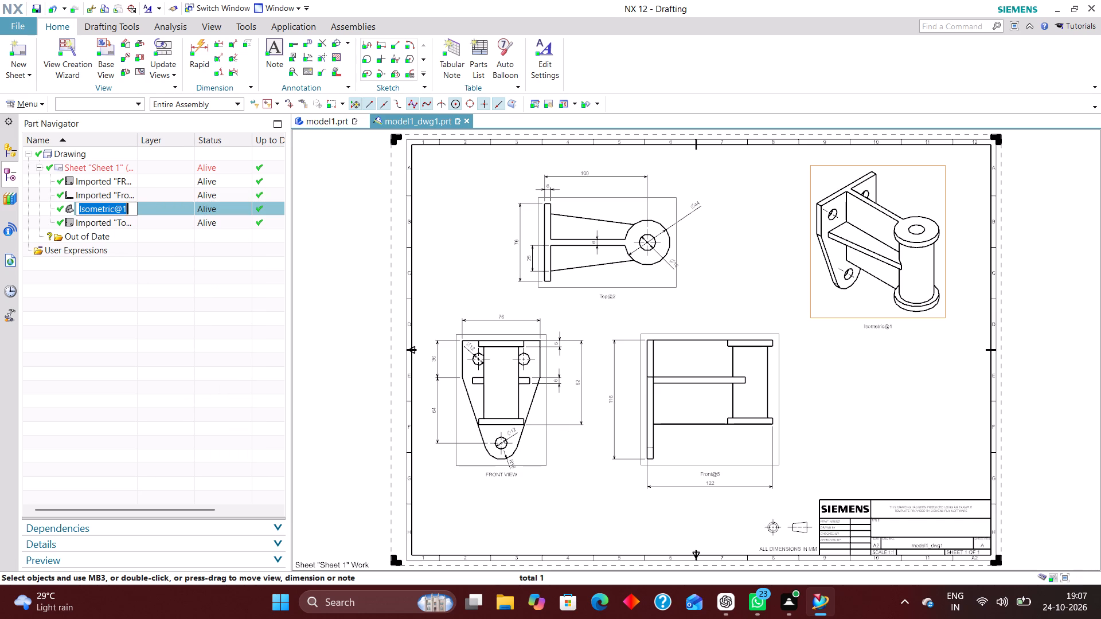
type("ISOMETRIC VIEW")
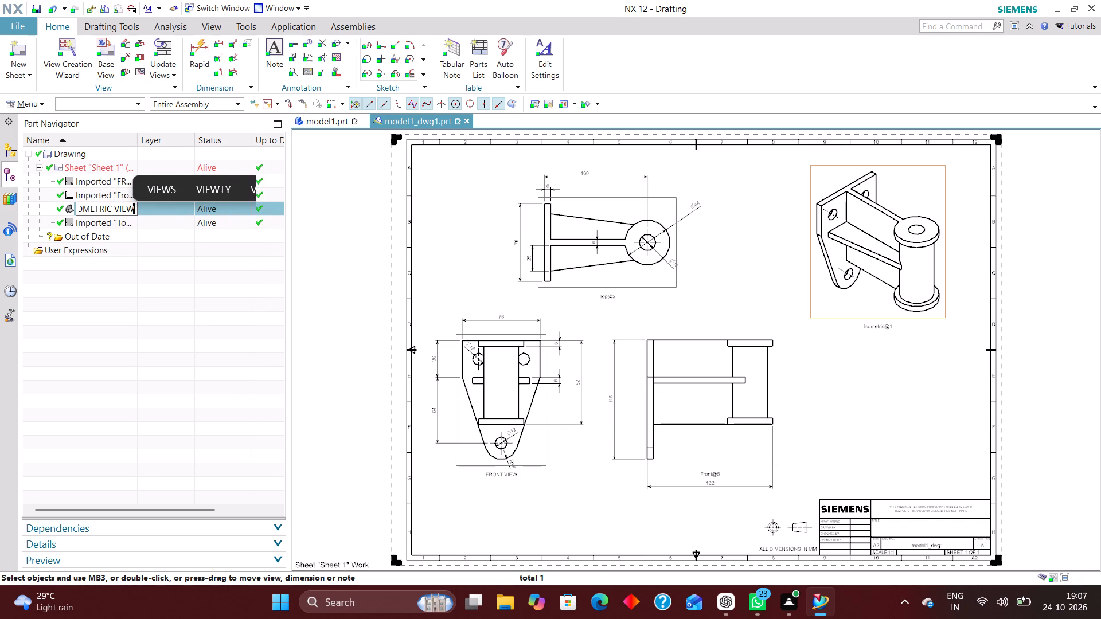
key("Return")
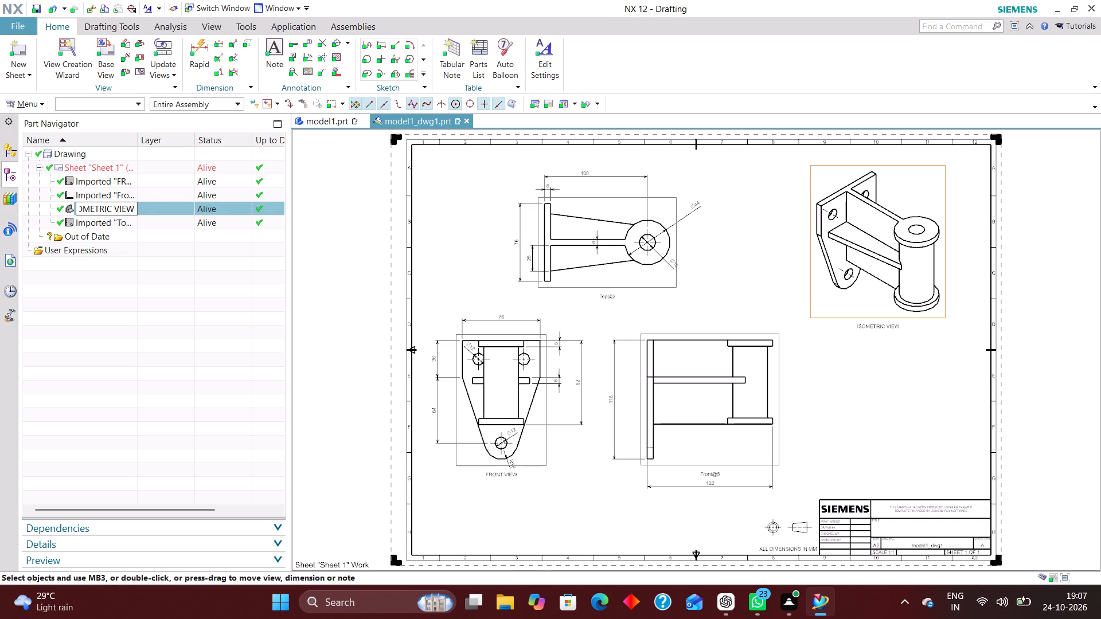
Rename the imported top view as TOP VIEW.
left_click(161, 225)
right_click(161, 225)
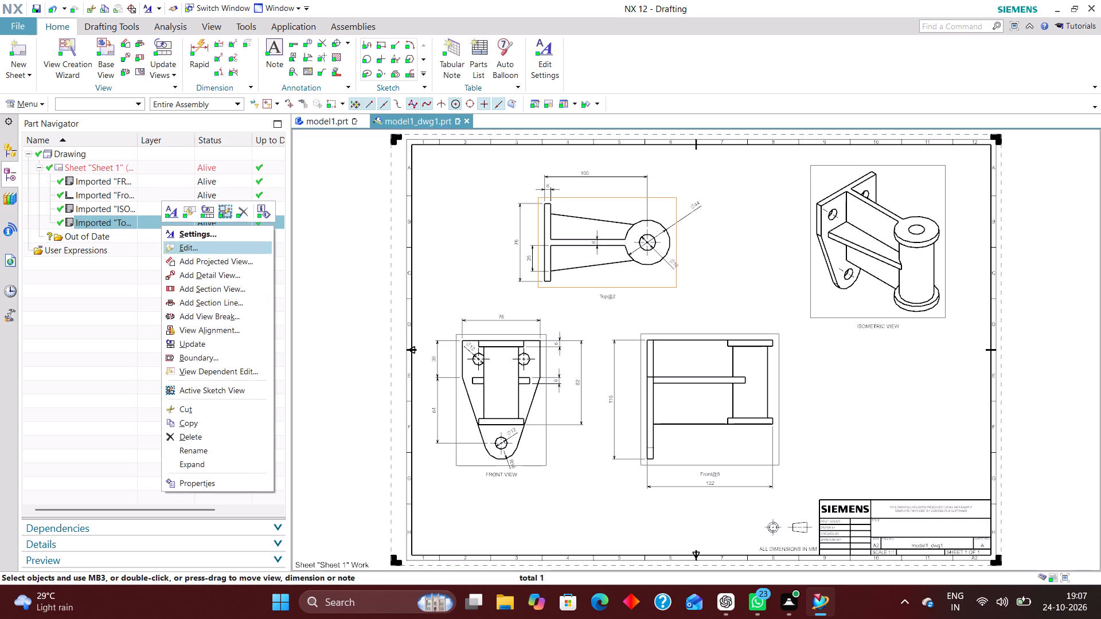
left_click(221, 452)
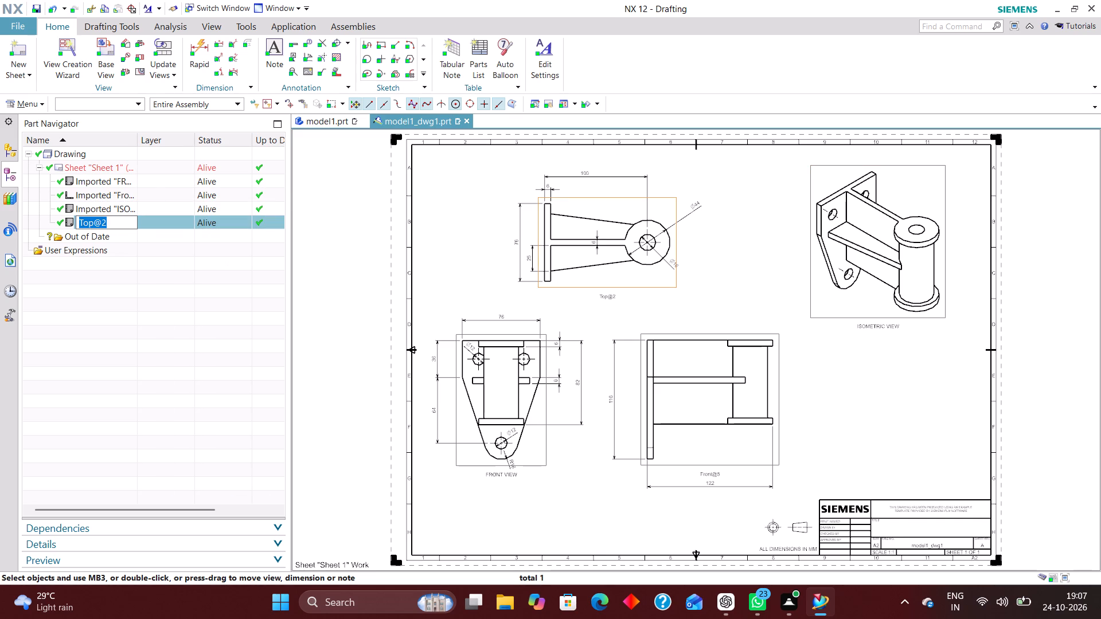
type("TOP VIEW")
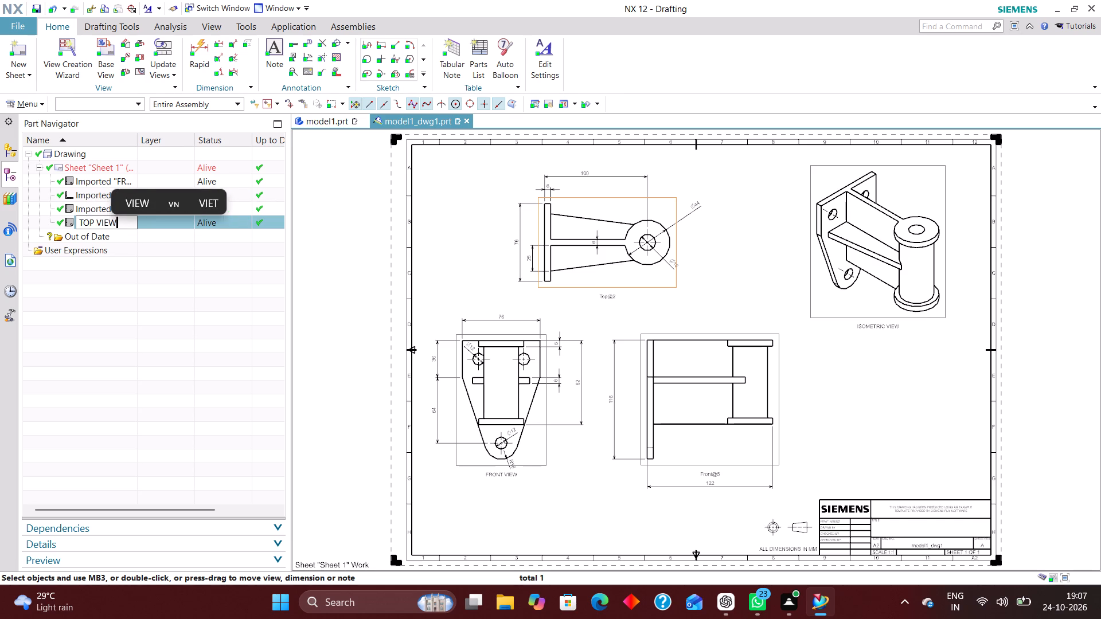
key("Return")
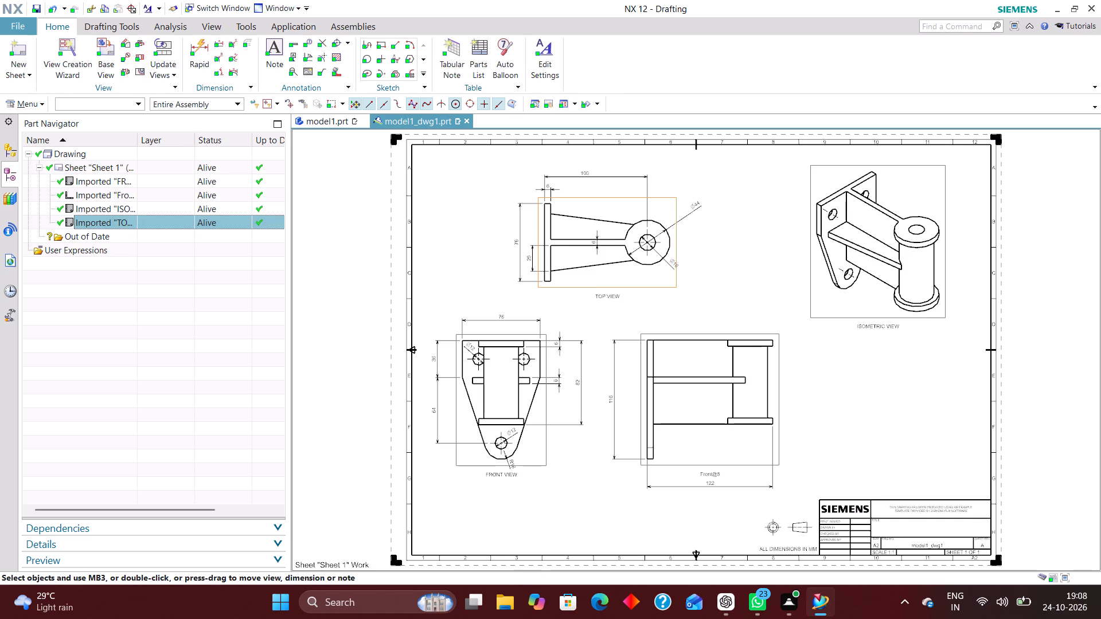
Rename the imported view Front@5, which shows the bracket from the side, as SIDE VIEW.
left_click(151, 197)
right_click(151, 197)
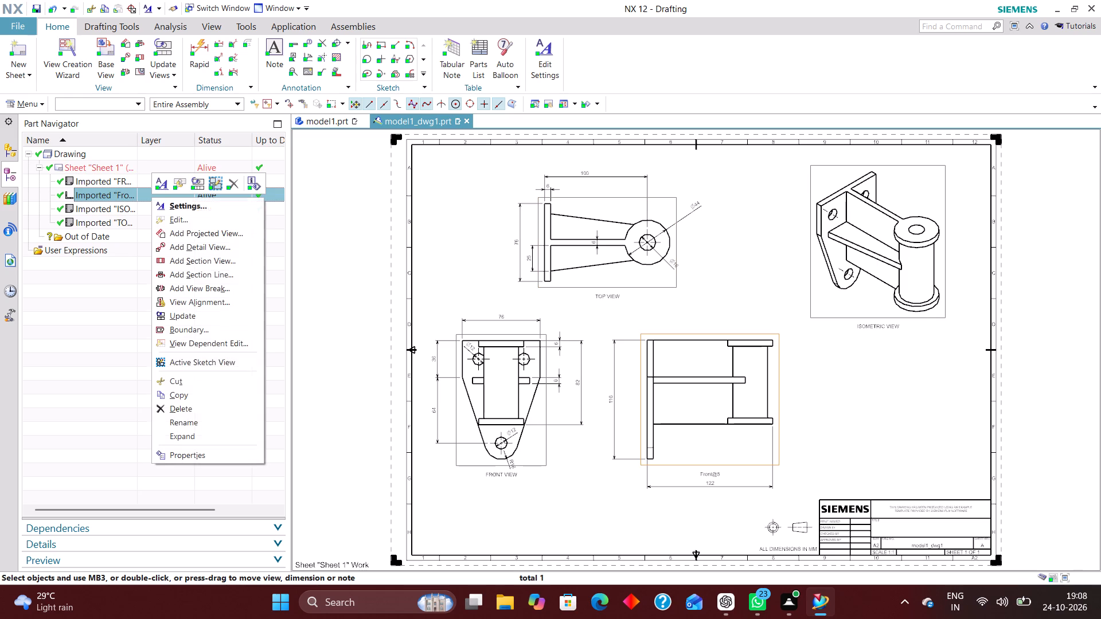
left_click(208, 424)
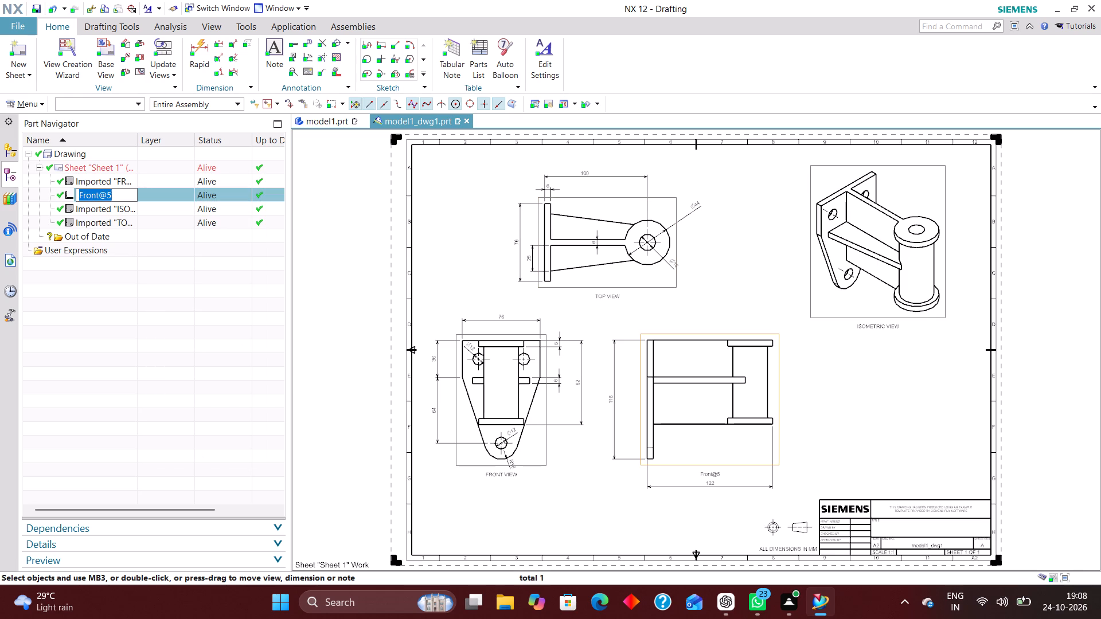
type("SIDE VI")
type("EW")
key("Return")
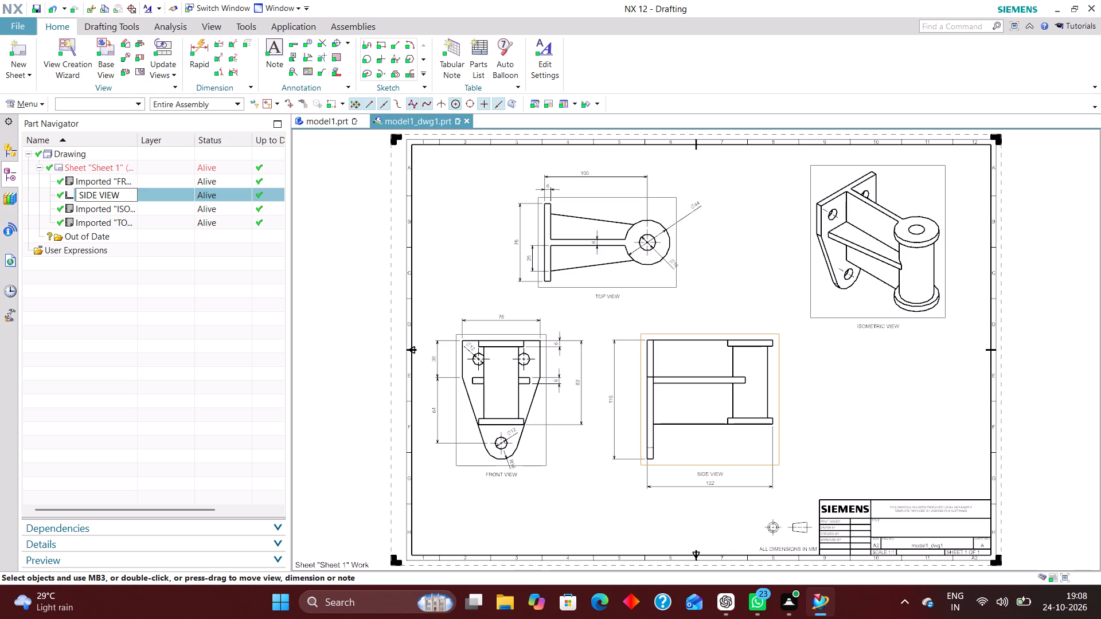
Populate the title block's Label12 and Label13 cells with XXX.
scroll(397, 370, "down", 2)
scroll(506, 412, "up", 3)
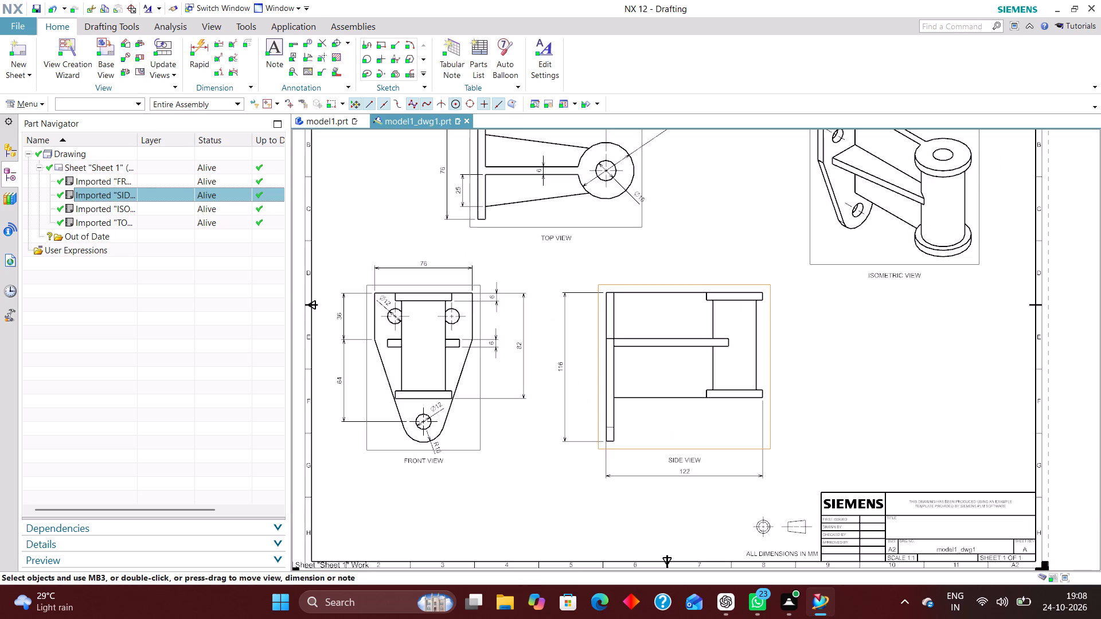
right_click_drag(850, 366, 813, 421)
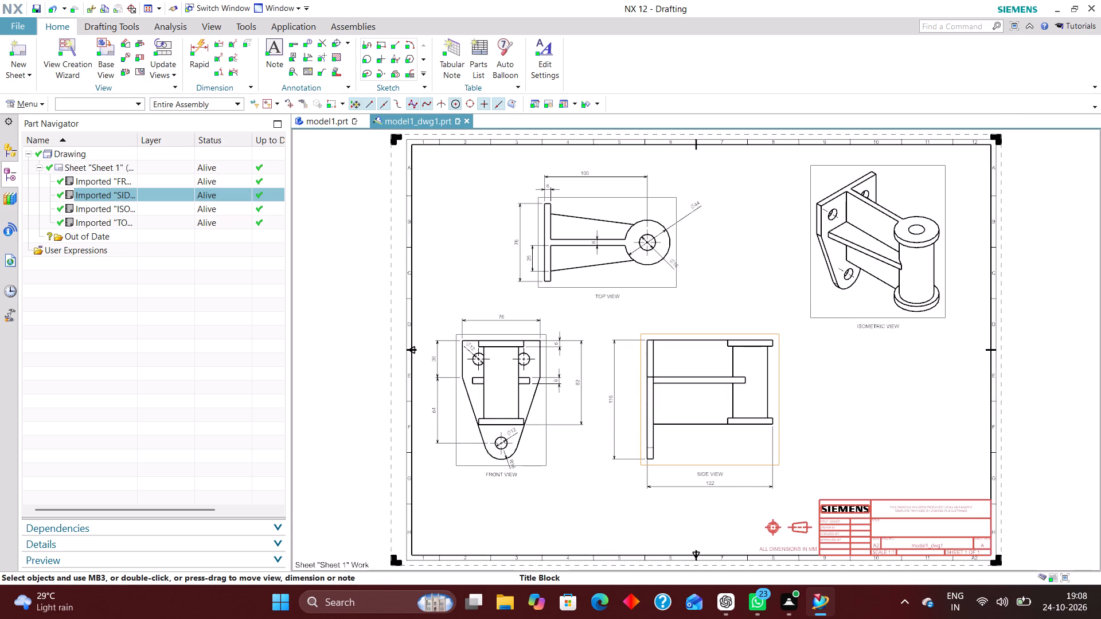
right_click(819, 532)
left_click_drag(496, 513, 496, 519)
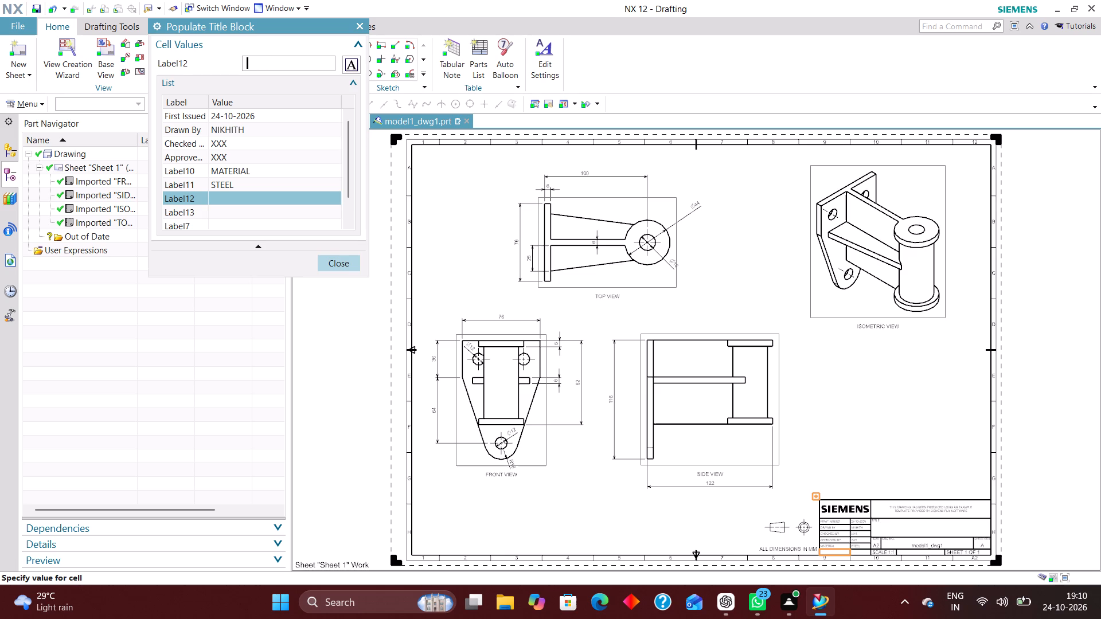
type("XXX")
key("Return")
type("XXX")
key("Return")
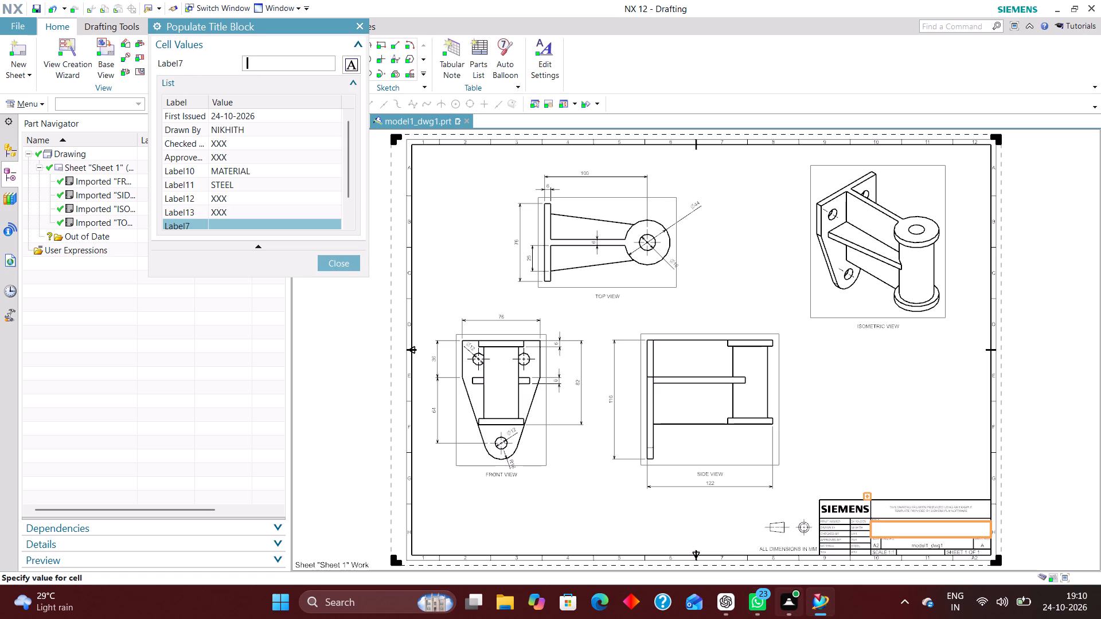
Copy the highlighted part name Pillar Mounting Bracket from the ChatGPT conversation and paste it into the NX title block's Label7 cell.
left_click(727, 600)
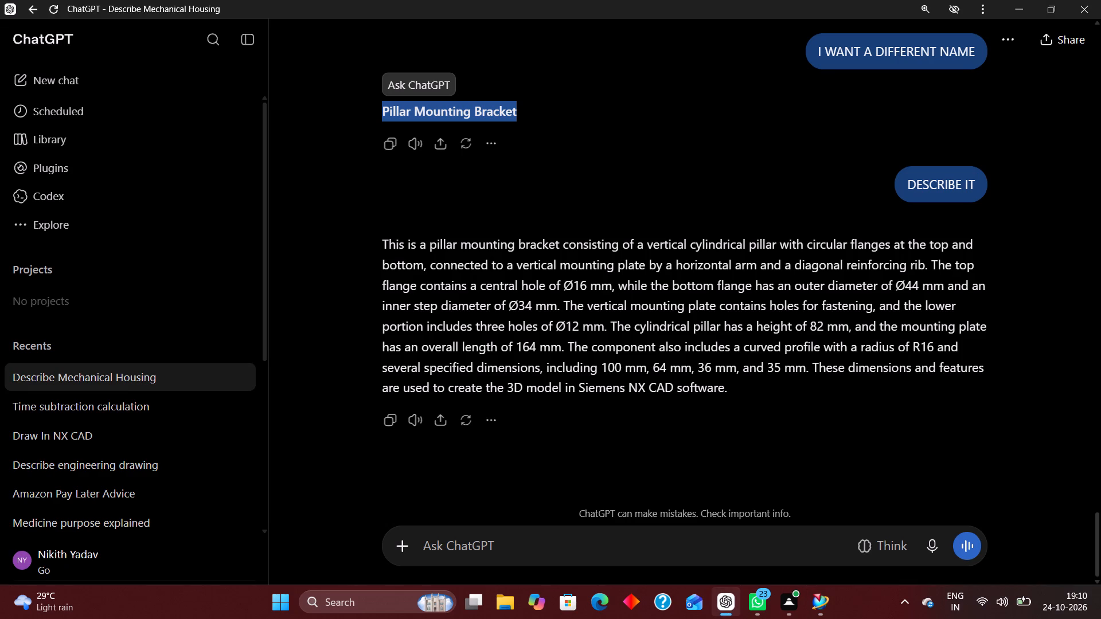
key("ctrl+c")
left_click(821, 604)
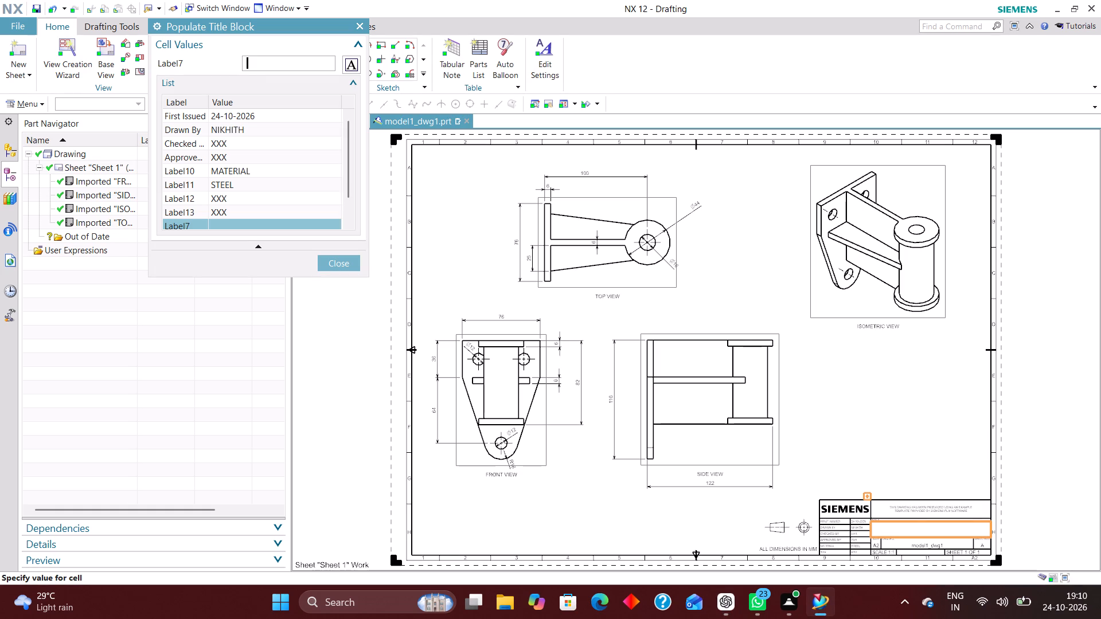
key("ctrl+v")
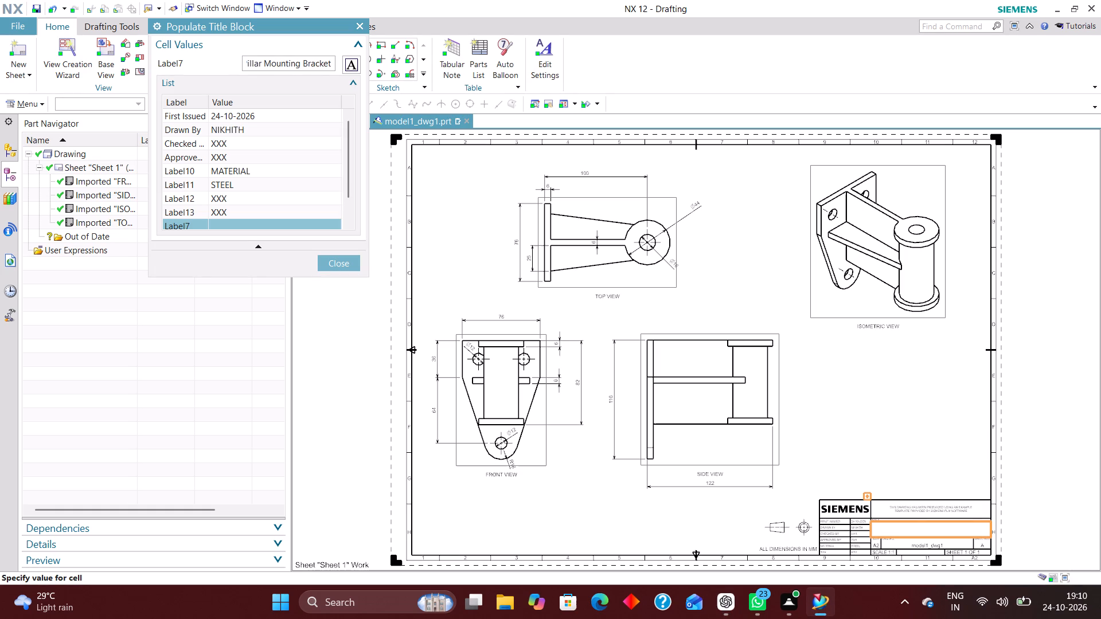
Rewrite the Label7 part name in capitals as PILLAR MOUNTING BRACKET and enter it in the title block.
key("BackSpace")
key("BackSpace")
key("BackSpace")
key("BackSpace")
key("BackSpace")
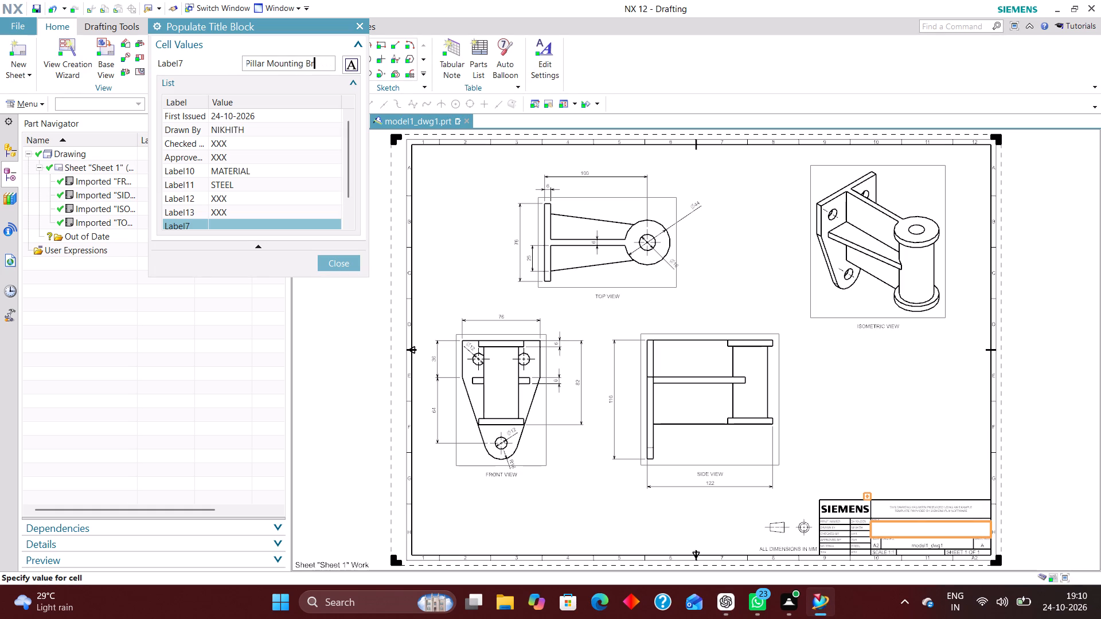
key("BackSpace")
type("RACKE")
key("t")
key("Left")
key("Left")
key("Left")
key("Left")
key("Left")
key("Left")
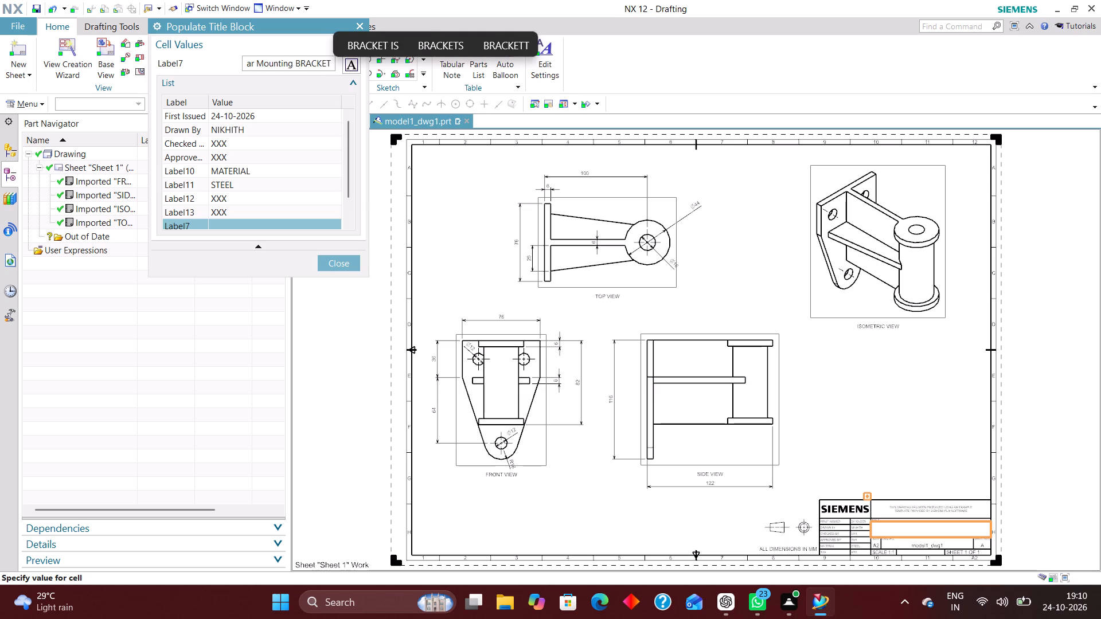
key("Left")
key("Left")
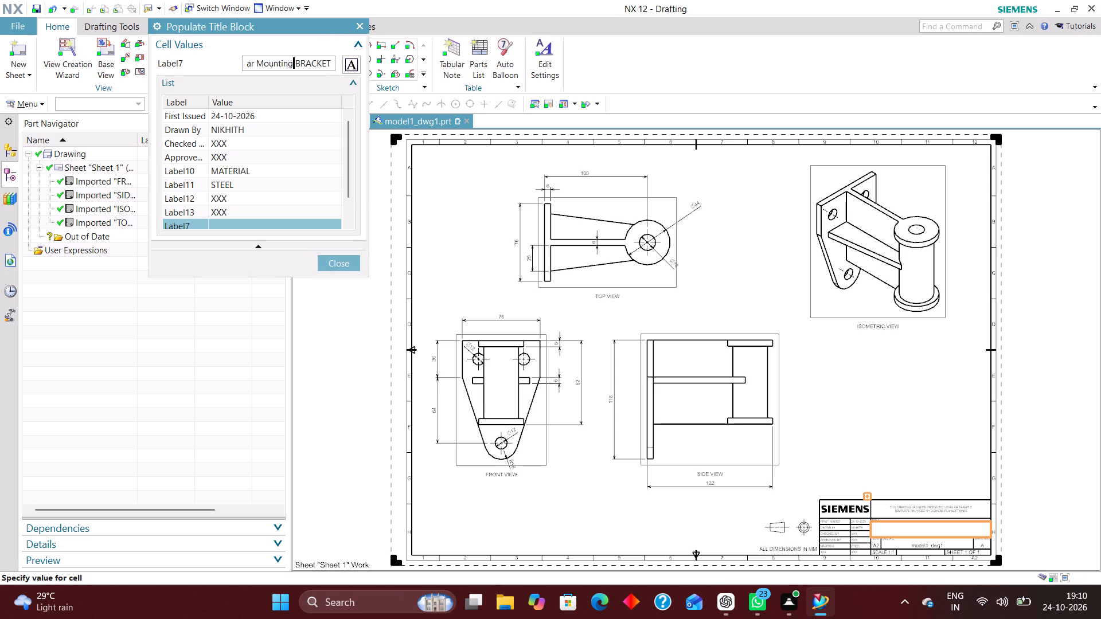
key("BackSpace")
key("BackSpace")
key("BackSpace")
key("BackSpace")
key("BackSpace")
key("BackSpace")
key("BackSpace")
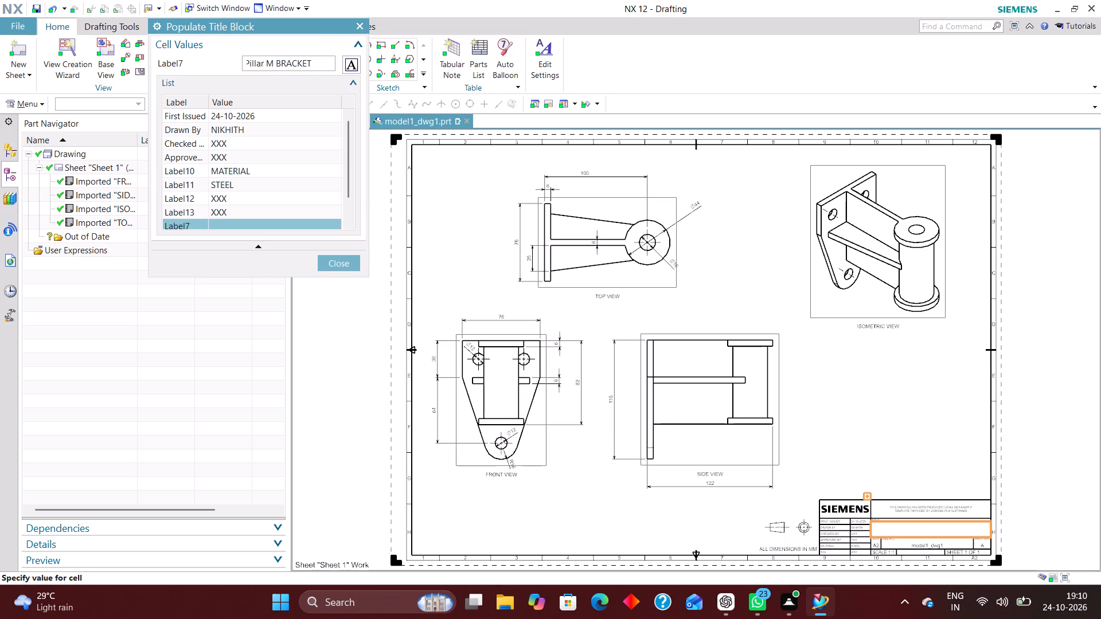
type("OUNTING")
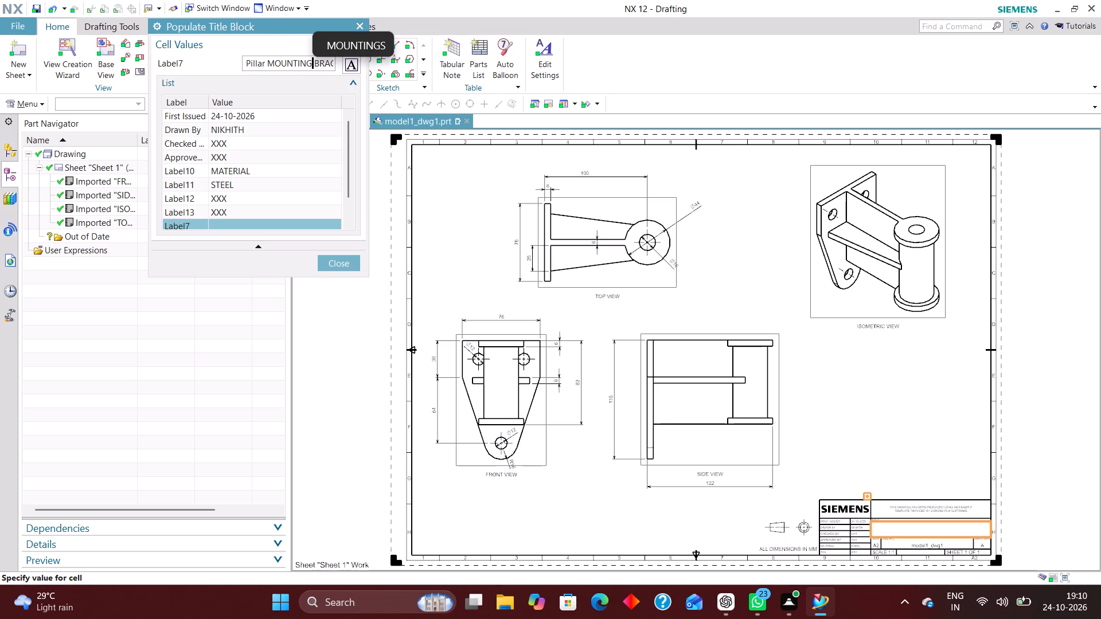
key("Left")
key("Left")
key("Left")
key("Left")
key("Left")
key("Left")
key("Left")
key("Left")
key("Left")
key("Left")
key("Left")
key("Left")
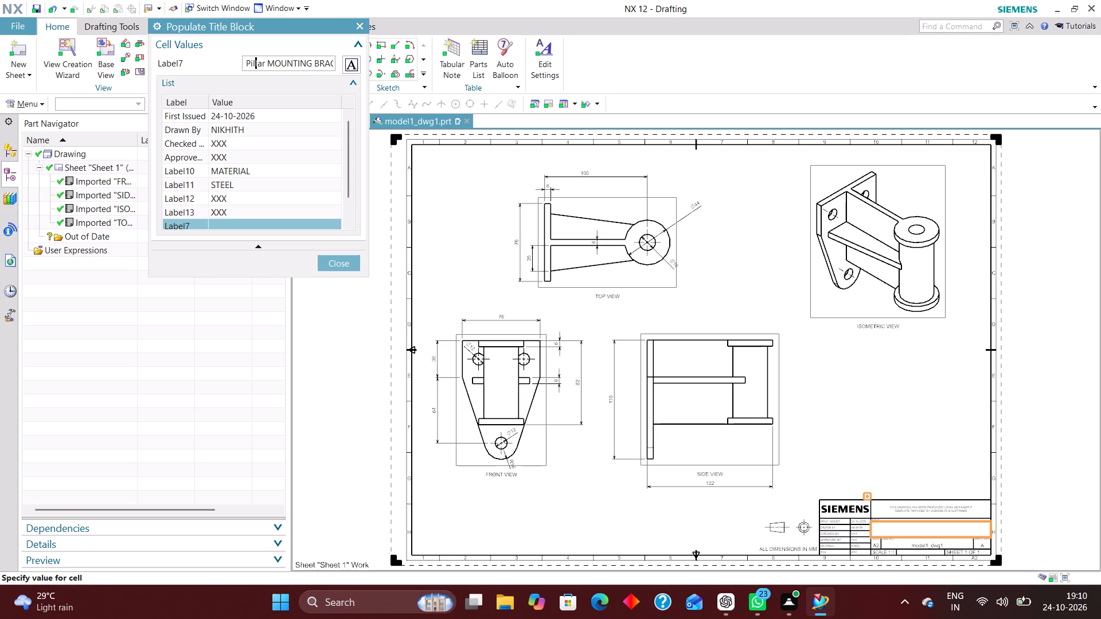
key("Right")
key("Right")
key("Right")
key("BackSpace")
key("BackSpace")
key("BackSpace")
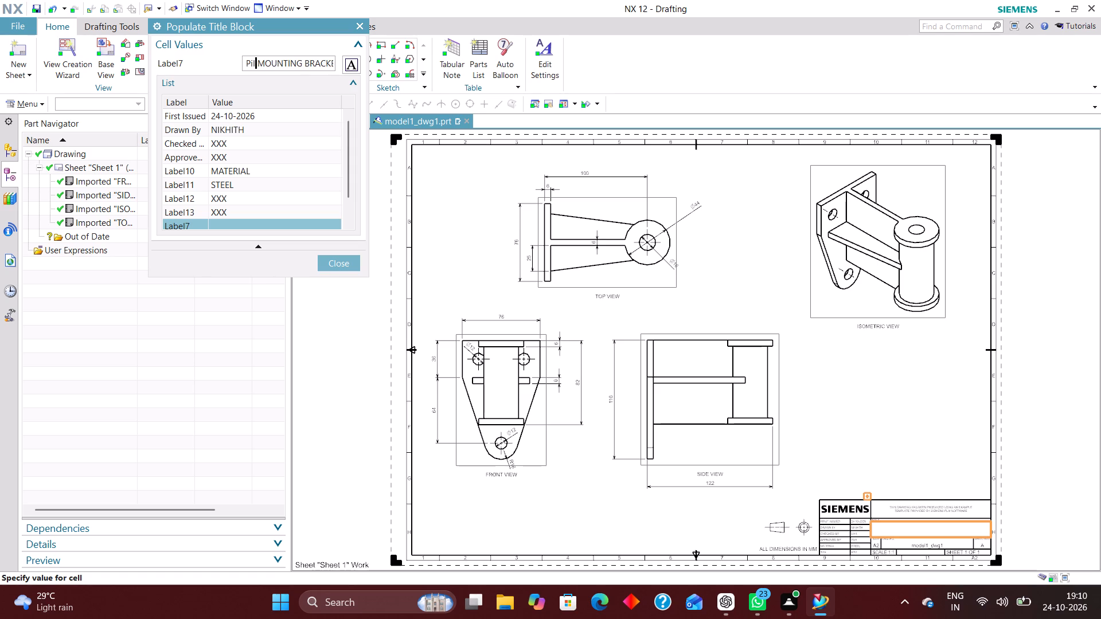
key("BackSpace")
key("BackSpace")
type("ILAL")
key("BackSpace")
key("BackSpace")
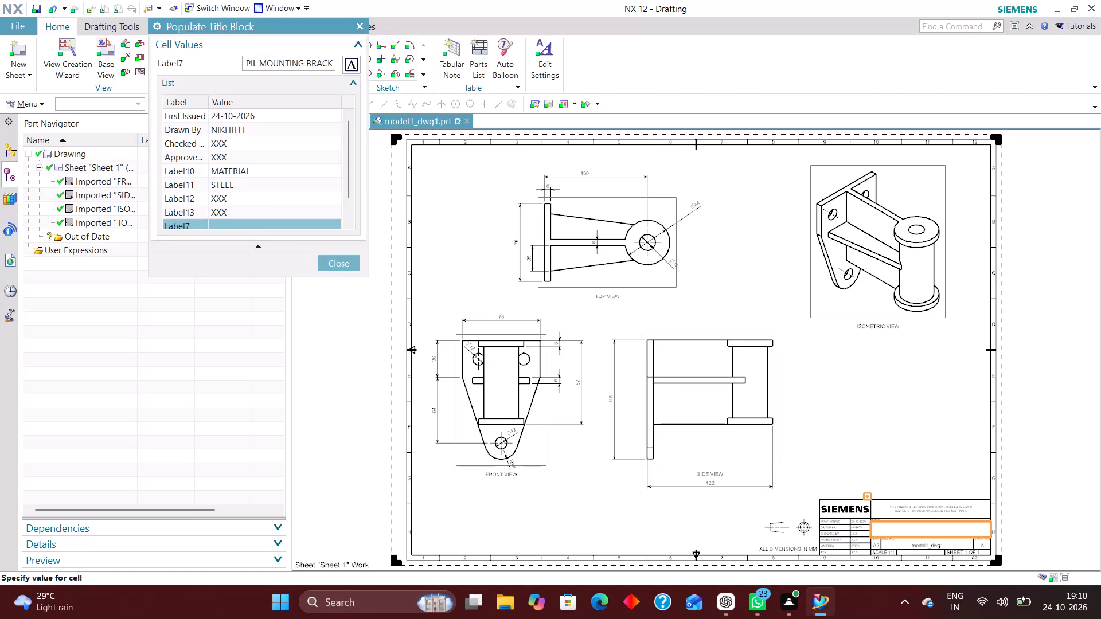
type("LAR")
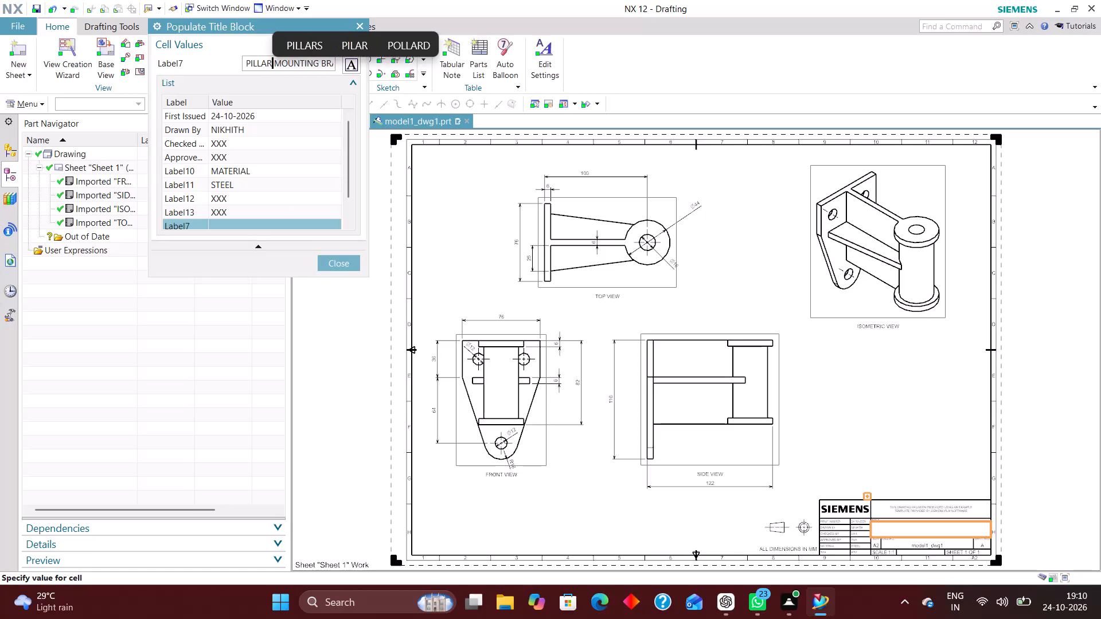
key("Return")
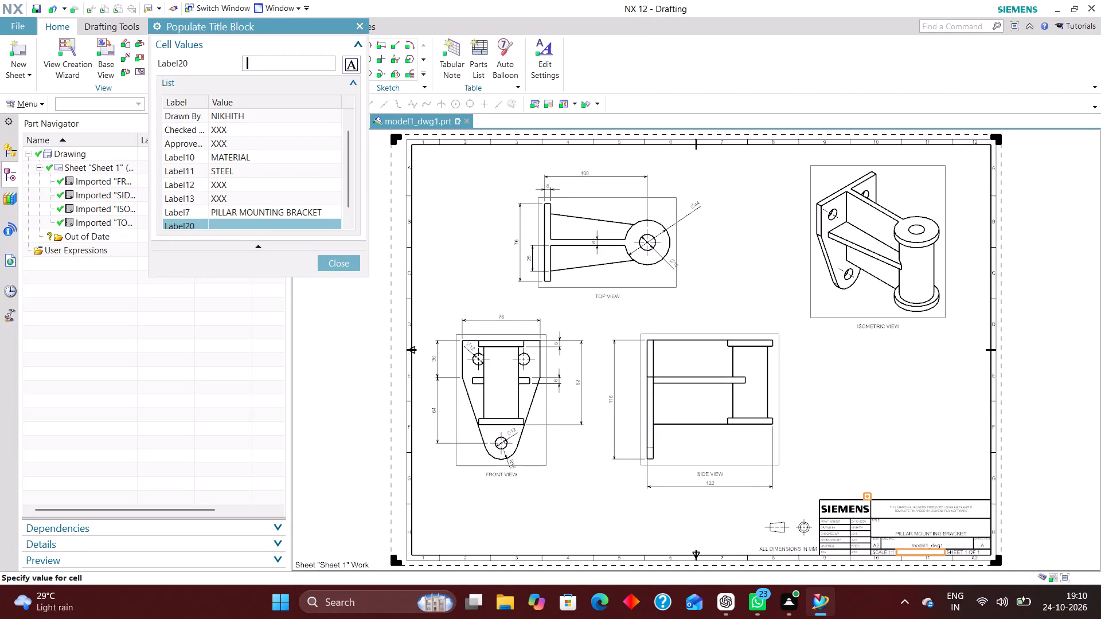
Fill the title block's Label20 cell with WEIGHT (kg) 1.2784 and finish populating the title block.
type("WEIGHT")
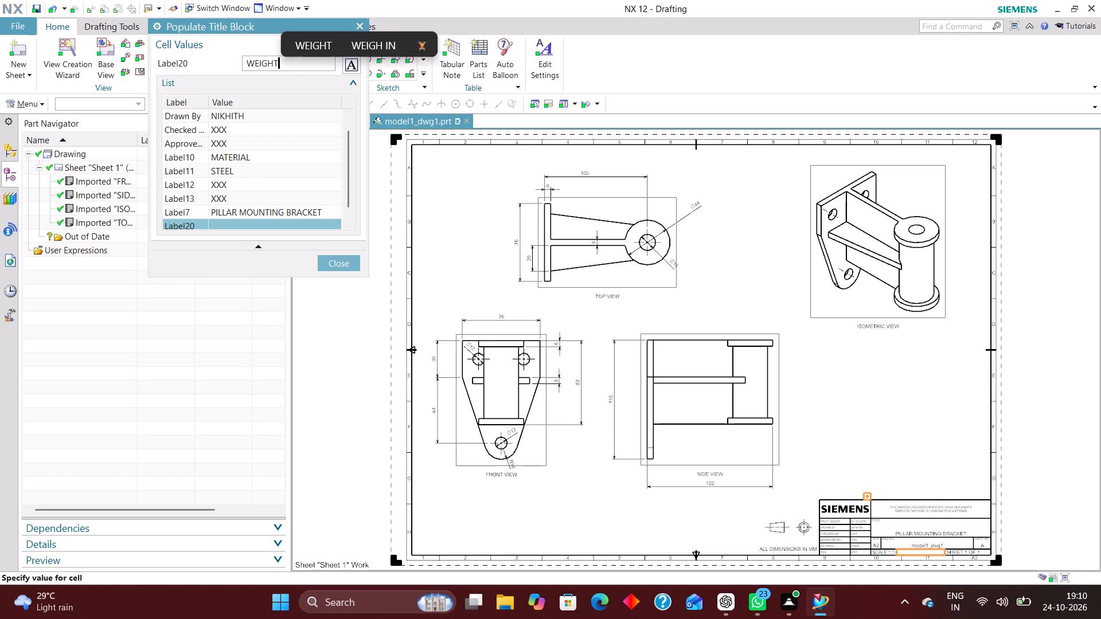
key("space")
type("()")
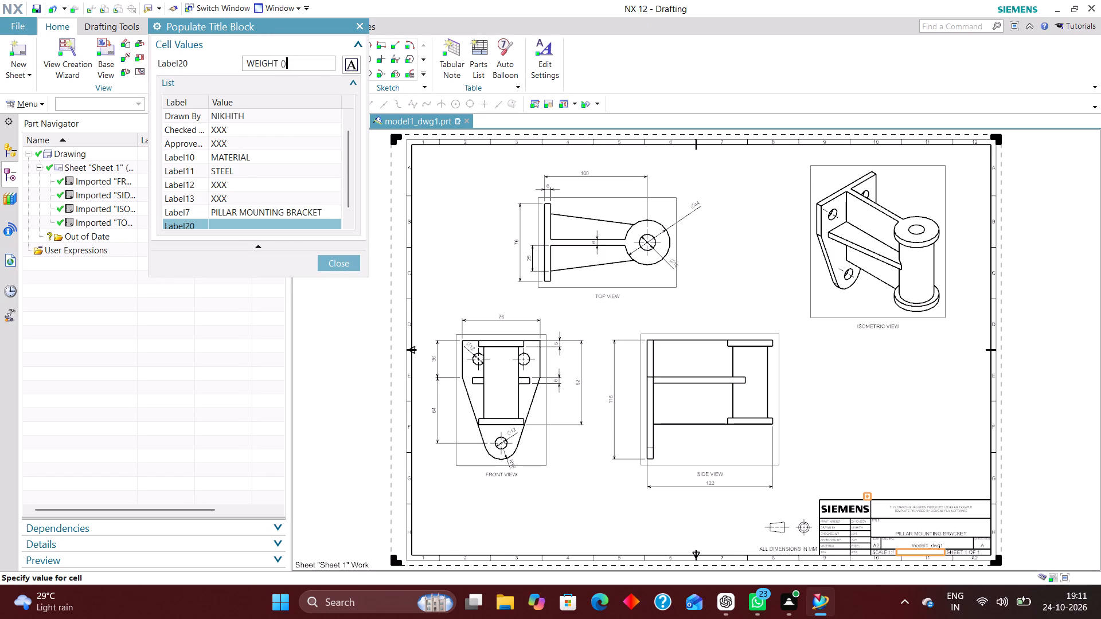
key("Left")
type("kg")
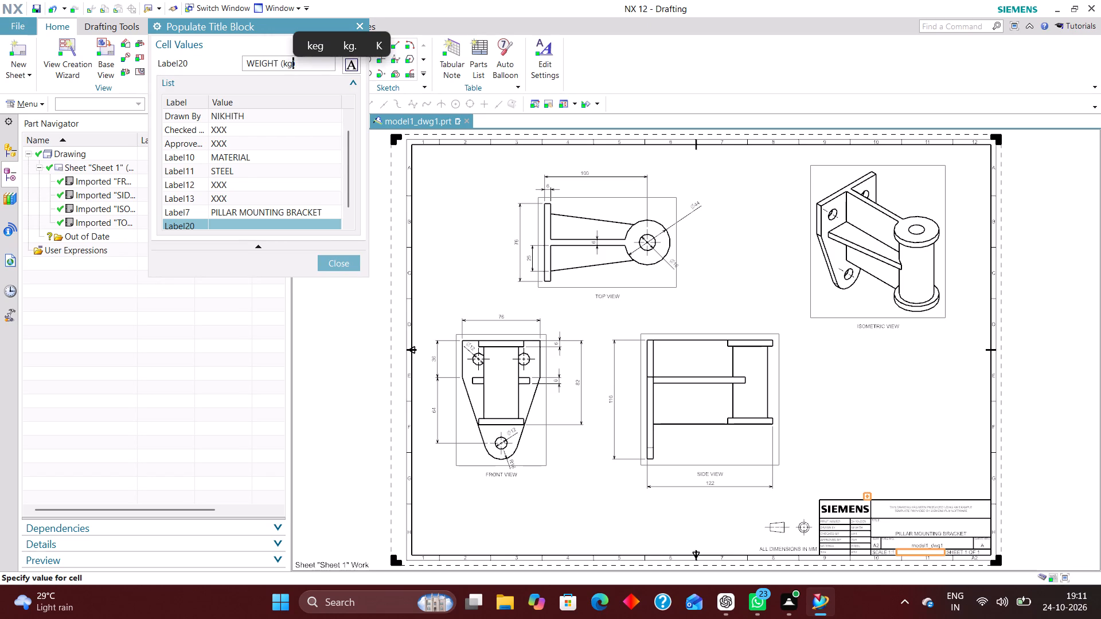
key("Right")
key("Right")
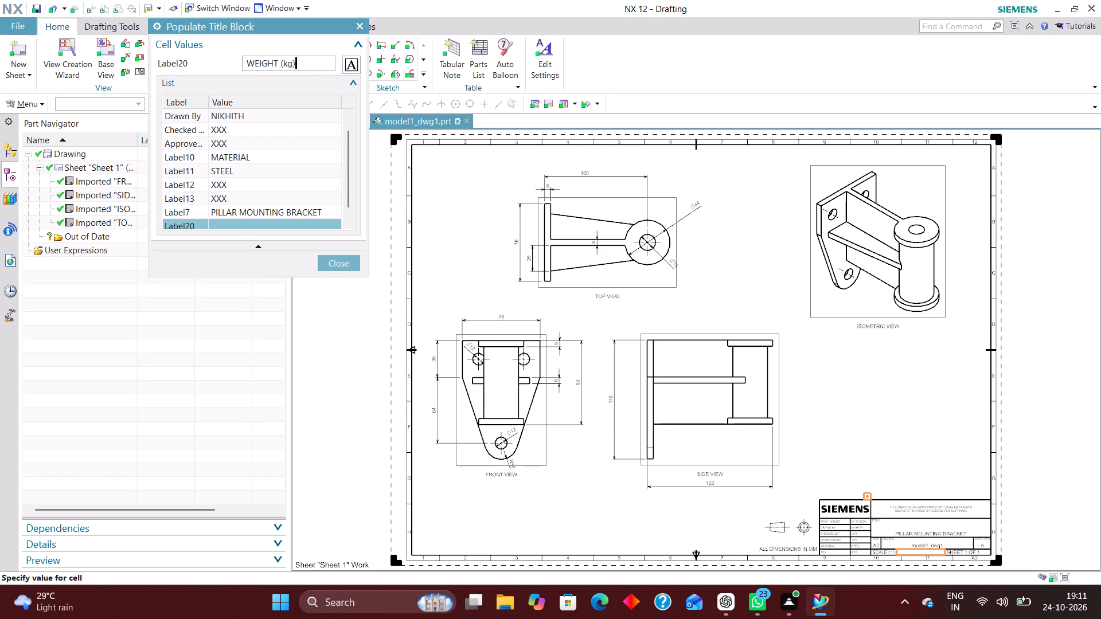
key("space")
type("1.")
type("27")
type("84")
key("Return")
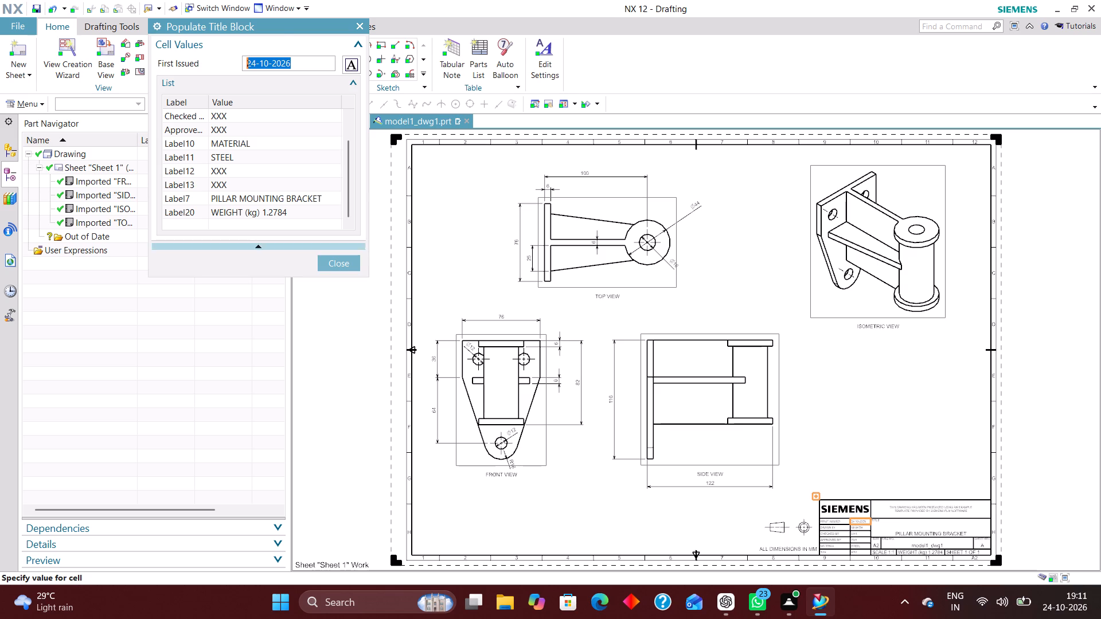
left_click(348, 264)
right_click_drag(758, 257, 739, 286)
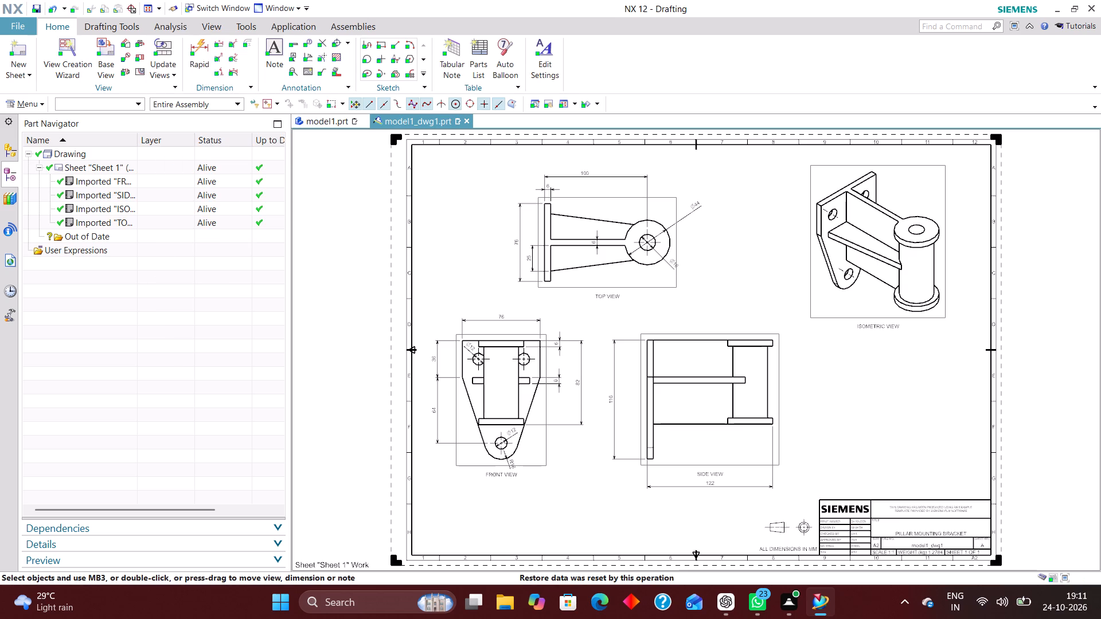
Using Layer Visible in View, make the whole ALL layer category invisible in ISOMETRIC VIEW.
left_click(45, 99)
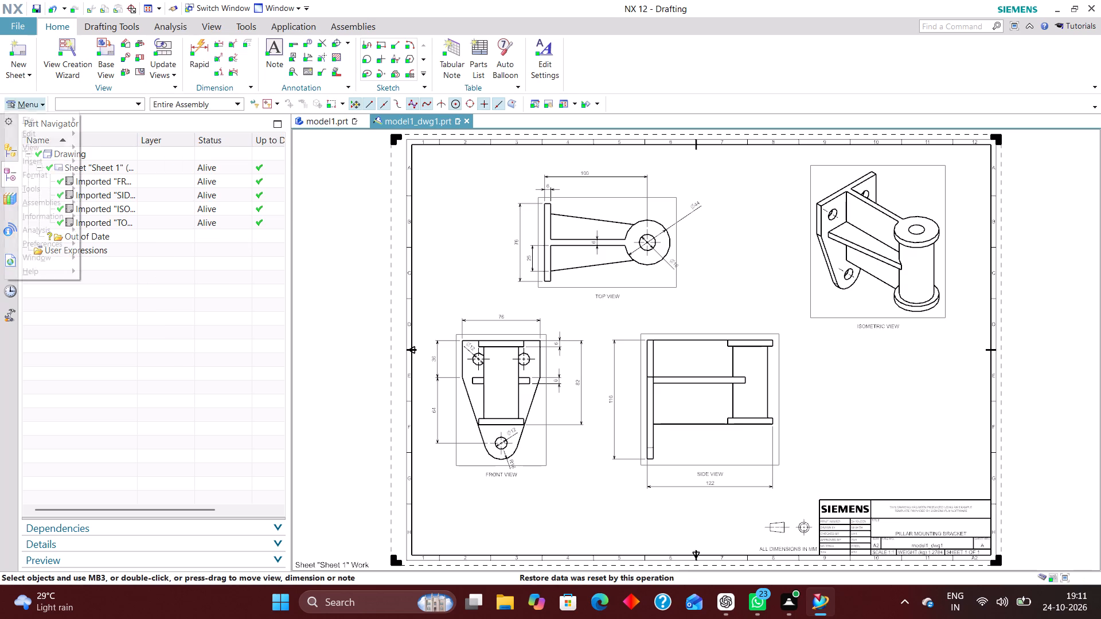
double_click(37, 109)
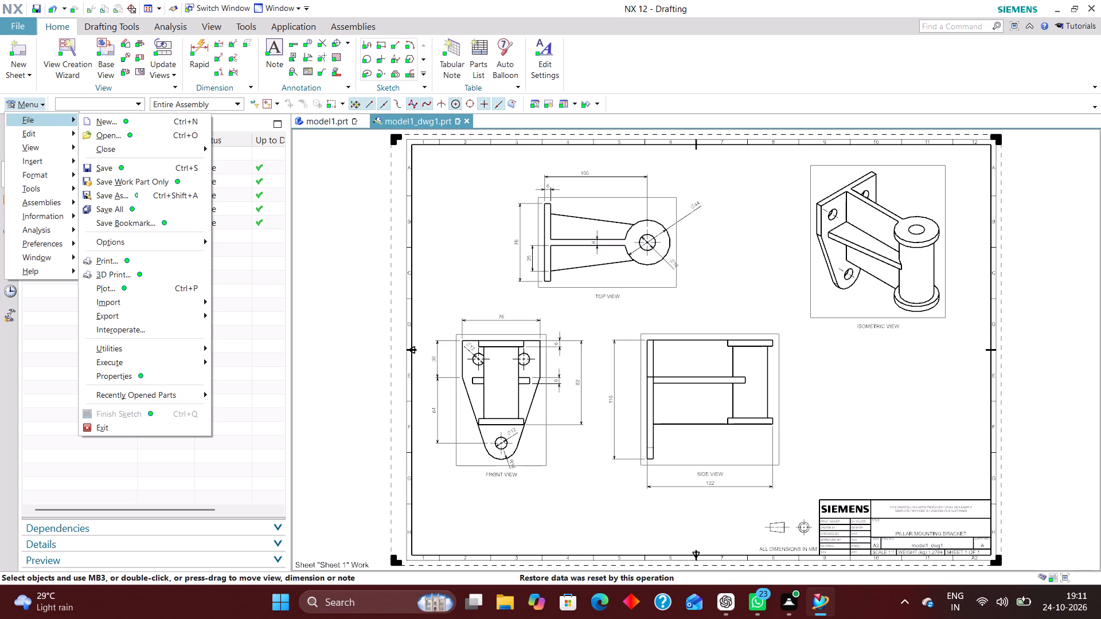
left_click(51, 171)
left_click(119, 191)
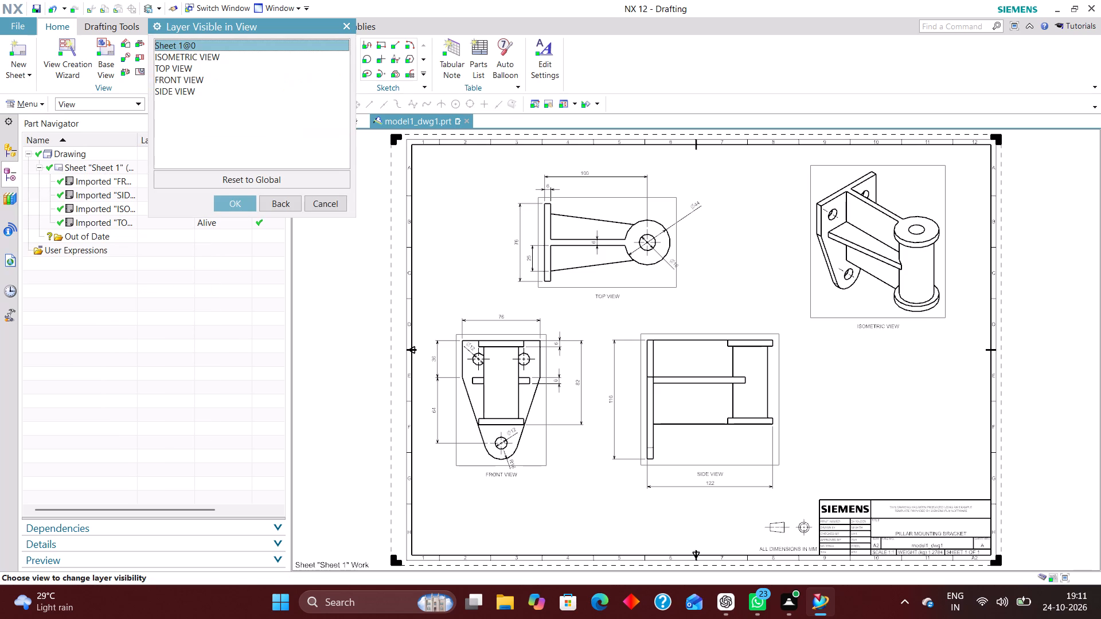
left_click(245, 57)
left_click(238, 203)
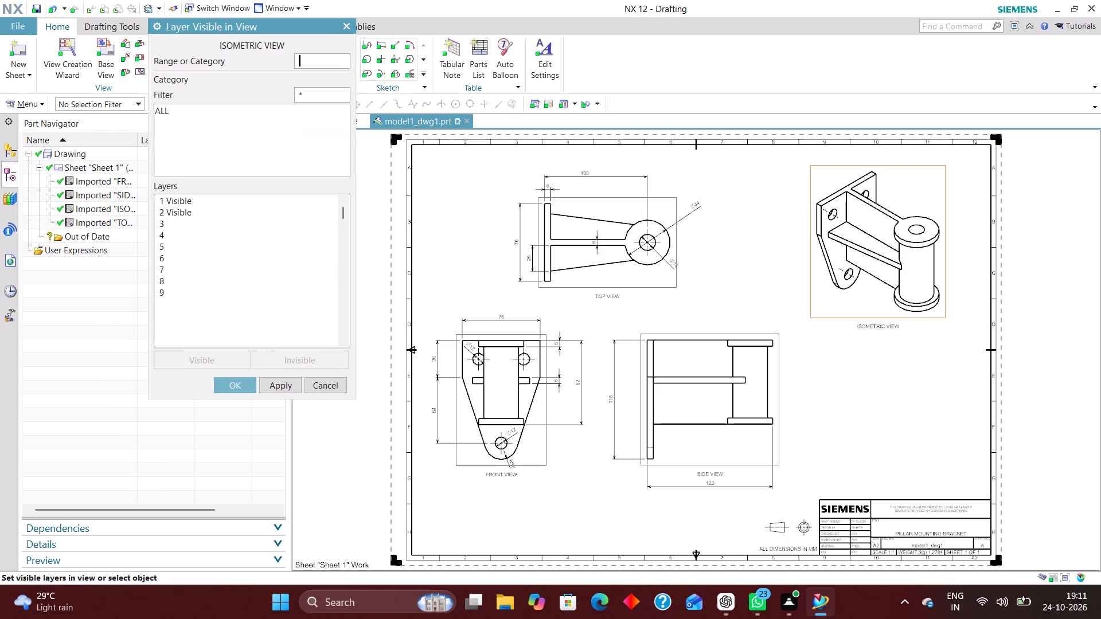
left_click(155, 115)
left_click(301, 357)
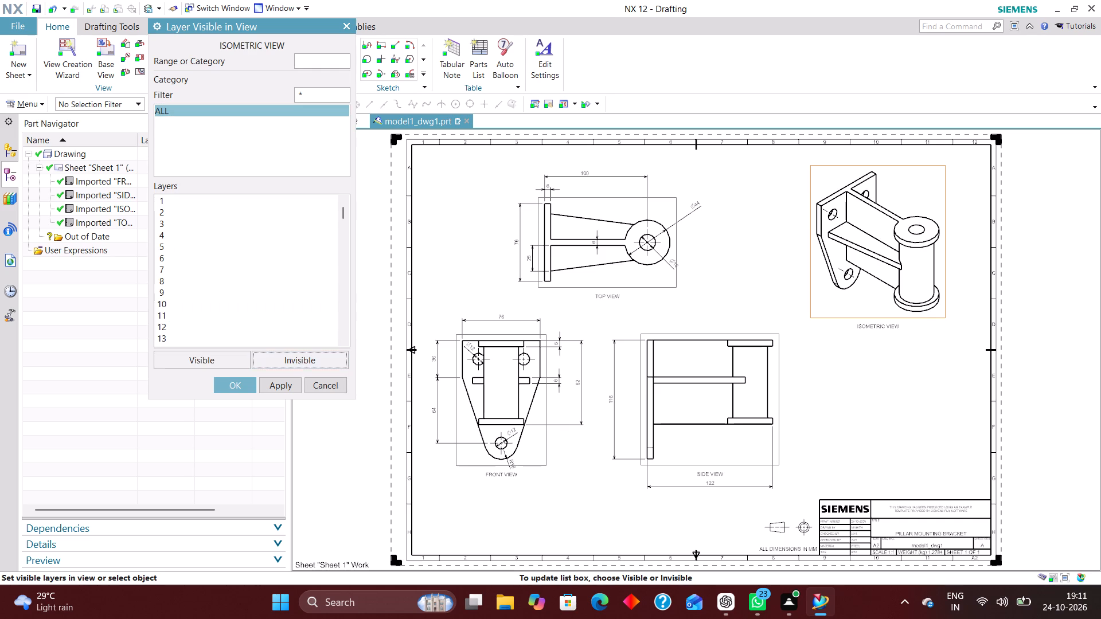
Make layers 2, 223, 224, 225, 226 and 256 visible in ISOMETRIC VIEW and accept the layer settings.
left_click(327, 60)
key("2")
key("Return")
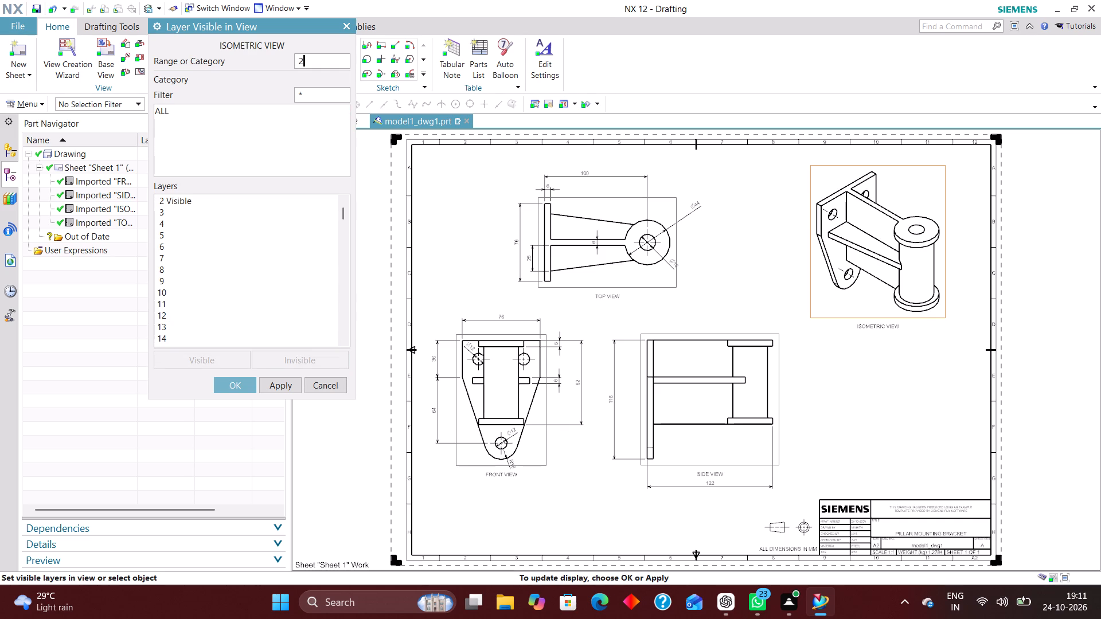
type("223")
key("Return")
type("224")
key("Return")
type("225")
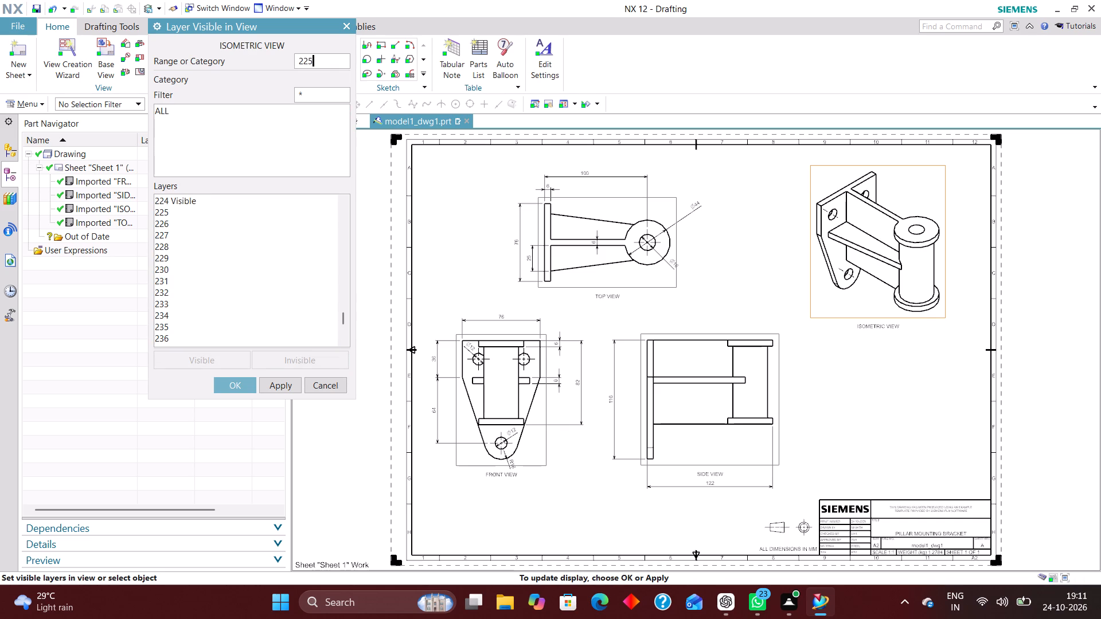
key("Return")
type("22")
key("6")
key("Return")
type("256")
key("Return")
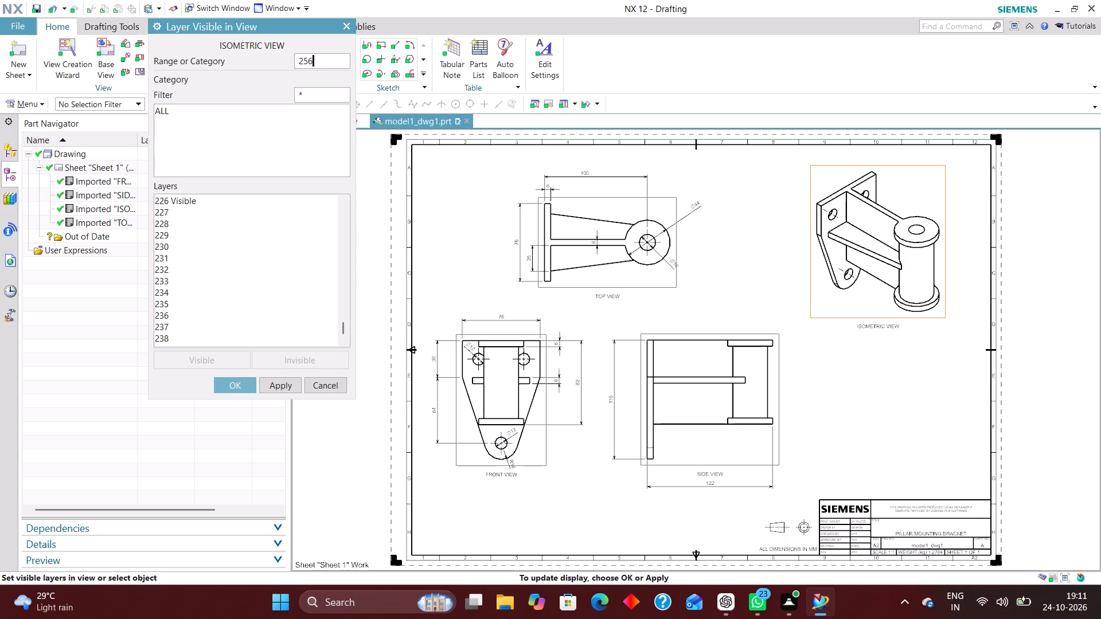
left_click(224, 386)
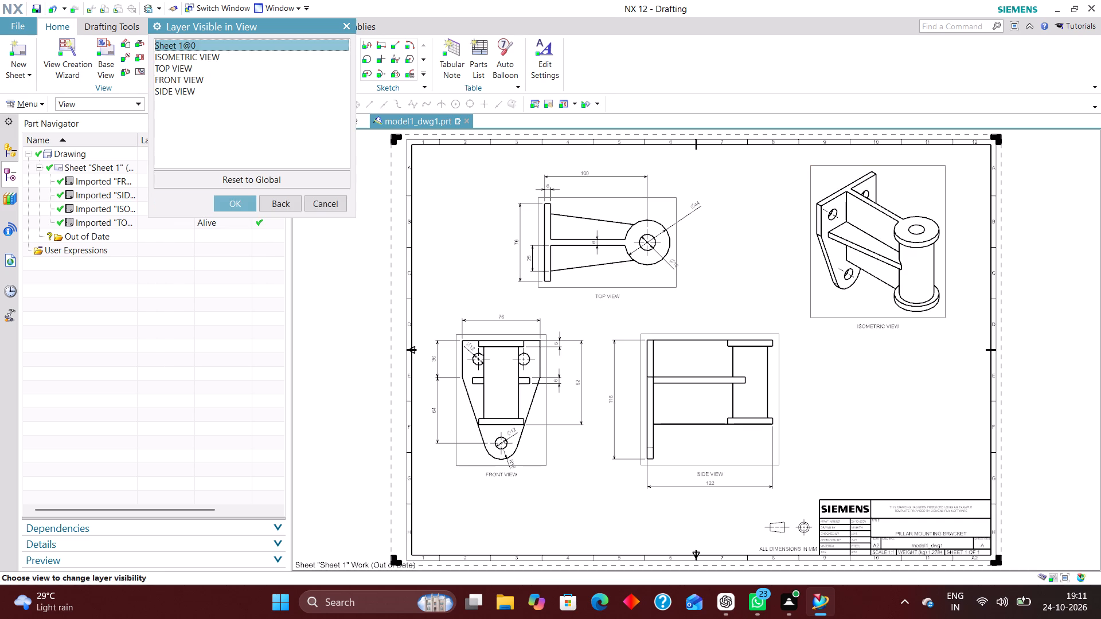
Choose TOP VIEW for layer visibility and make its whole ALL layer category invisible.
left_click(196, 68)
left_click(241, 205)
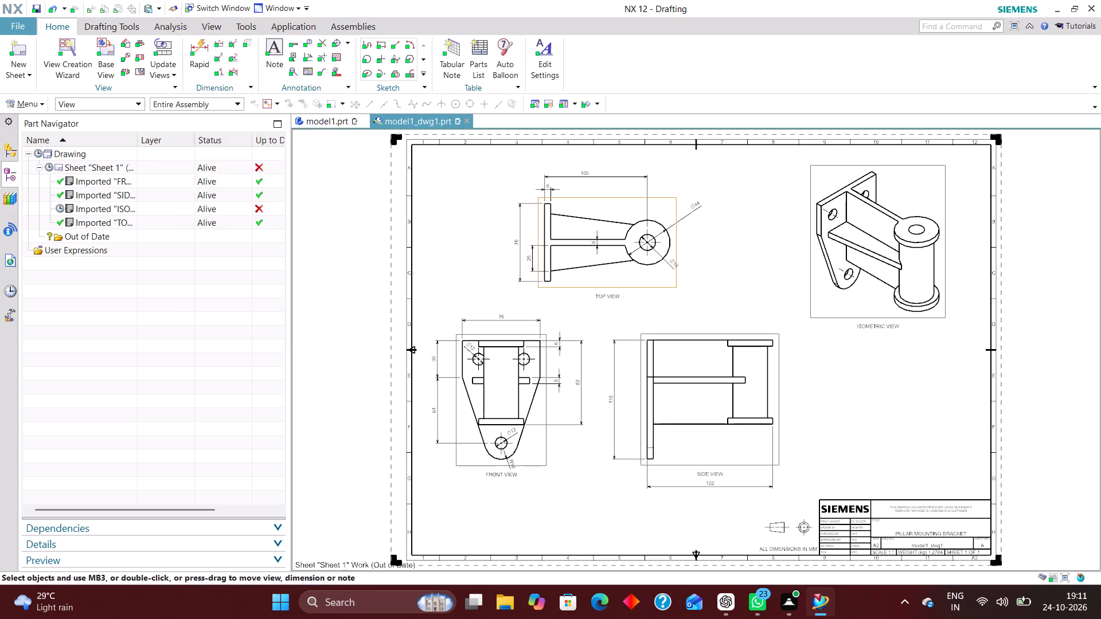
left_click(169, 113)
left_click(313, 364)
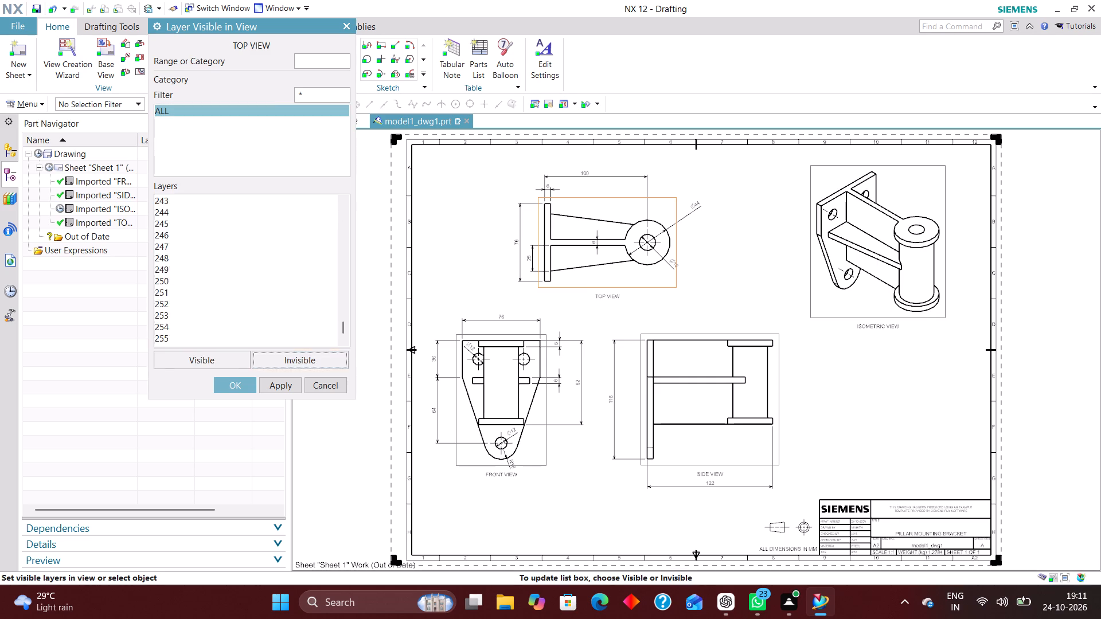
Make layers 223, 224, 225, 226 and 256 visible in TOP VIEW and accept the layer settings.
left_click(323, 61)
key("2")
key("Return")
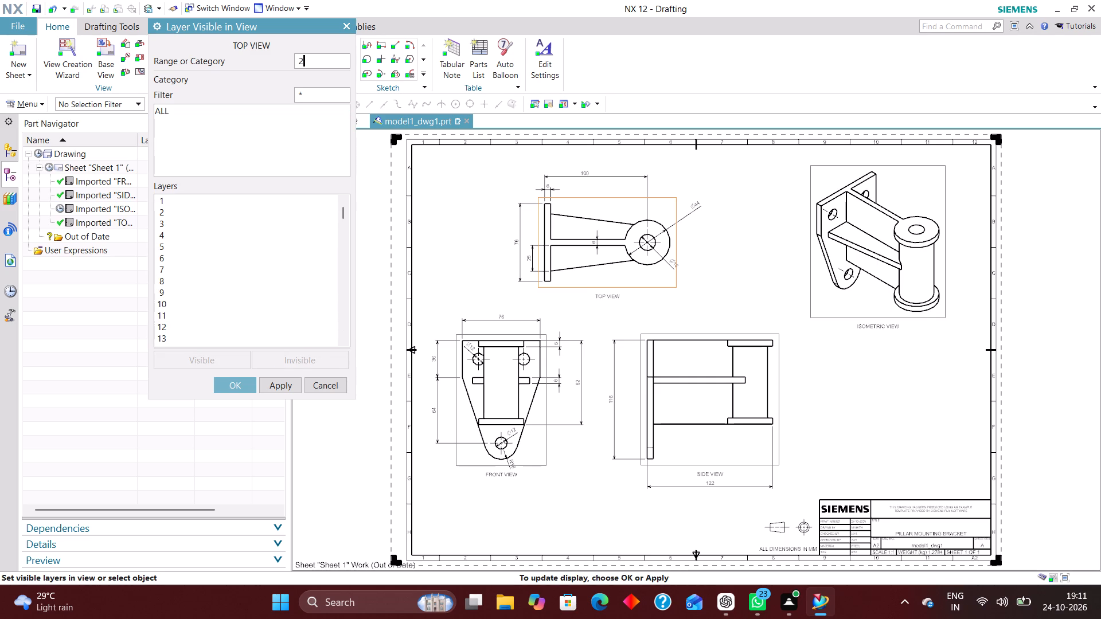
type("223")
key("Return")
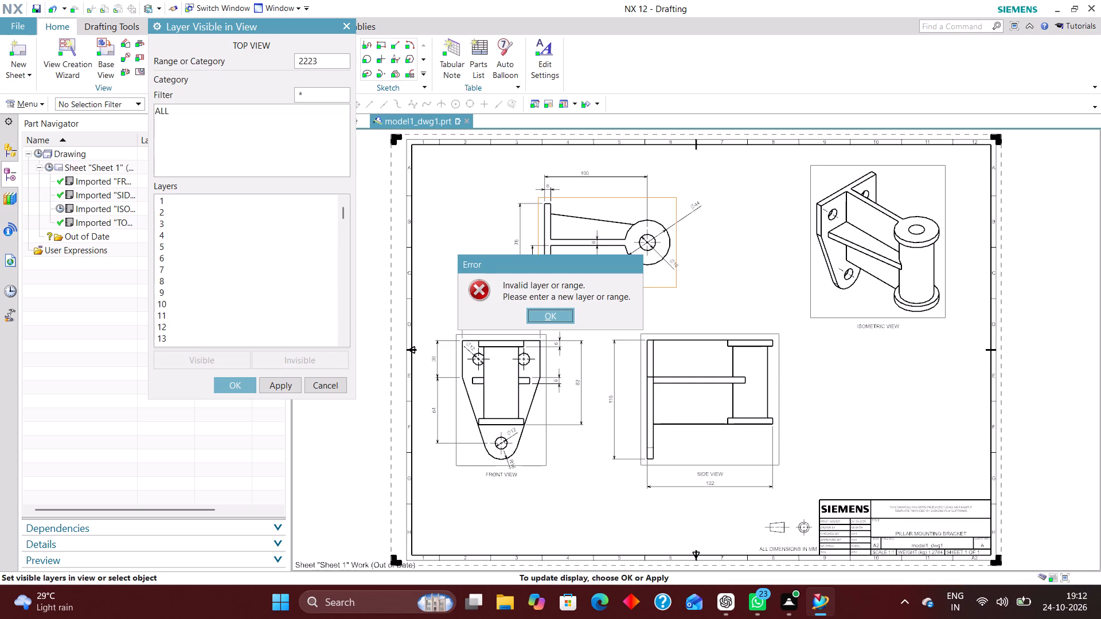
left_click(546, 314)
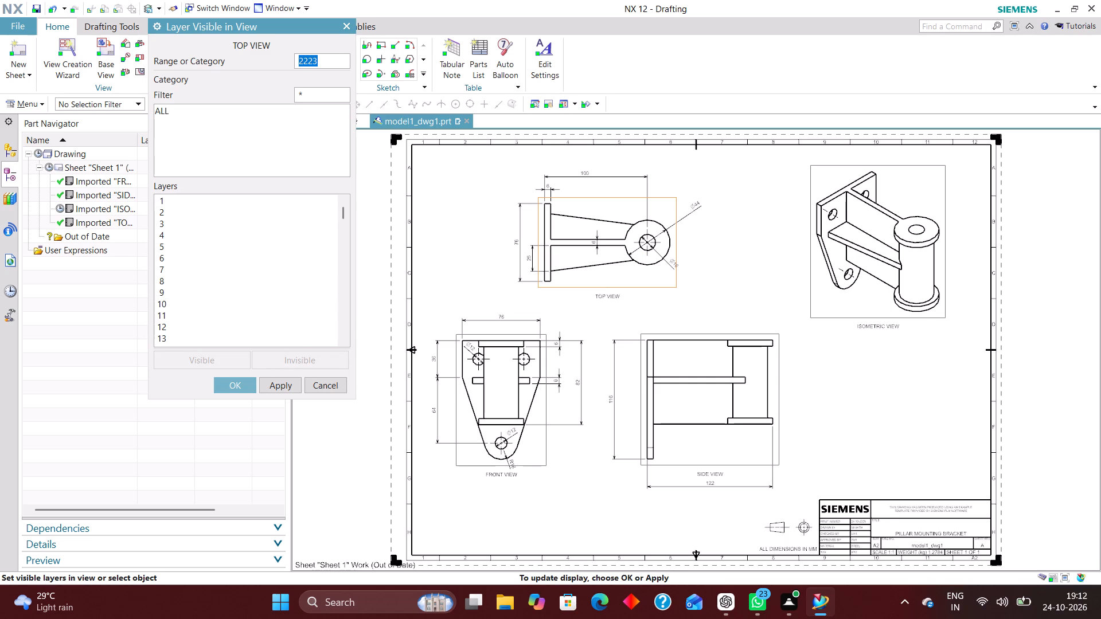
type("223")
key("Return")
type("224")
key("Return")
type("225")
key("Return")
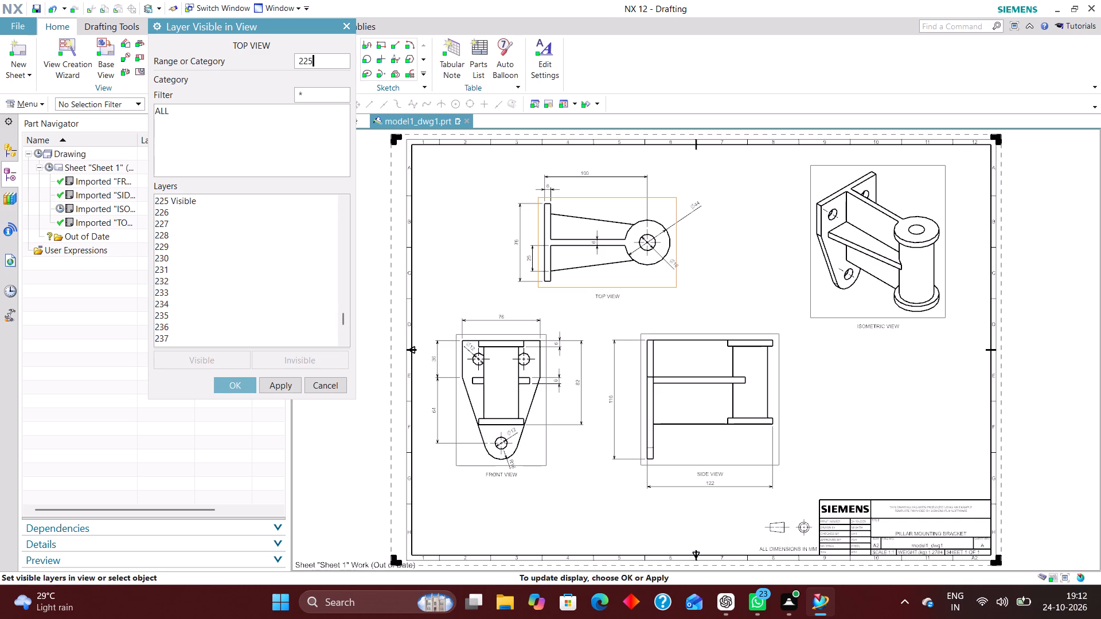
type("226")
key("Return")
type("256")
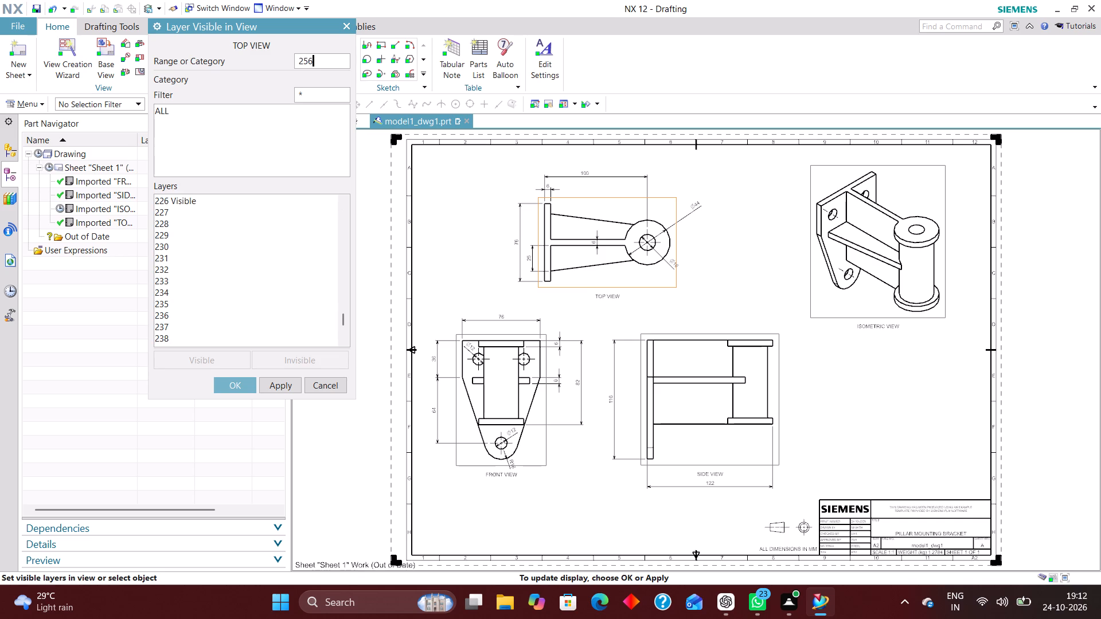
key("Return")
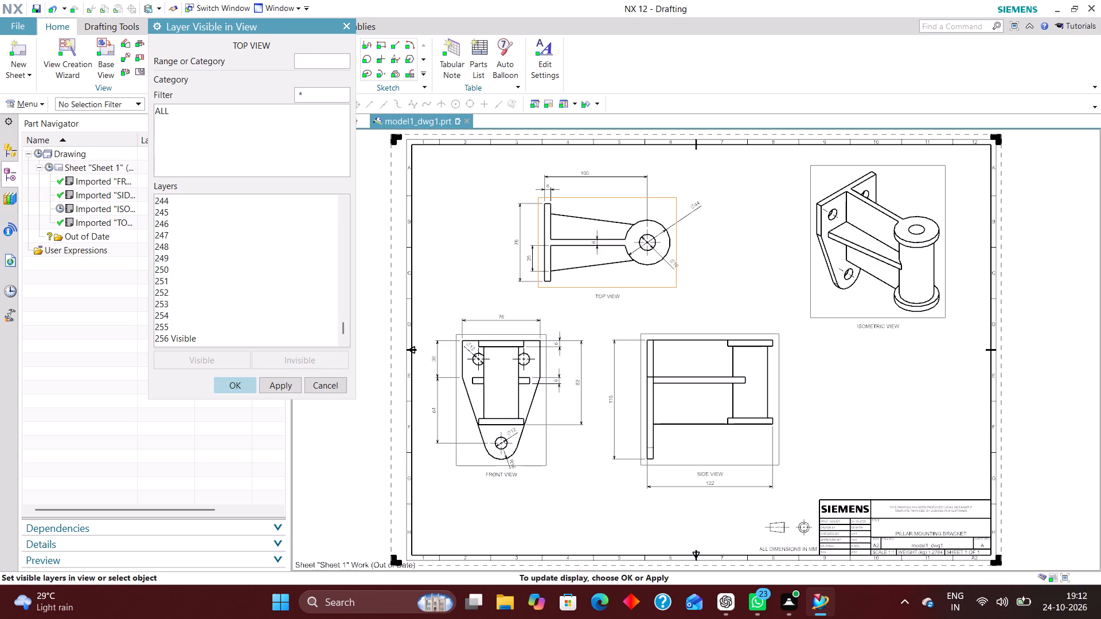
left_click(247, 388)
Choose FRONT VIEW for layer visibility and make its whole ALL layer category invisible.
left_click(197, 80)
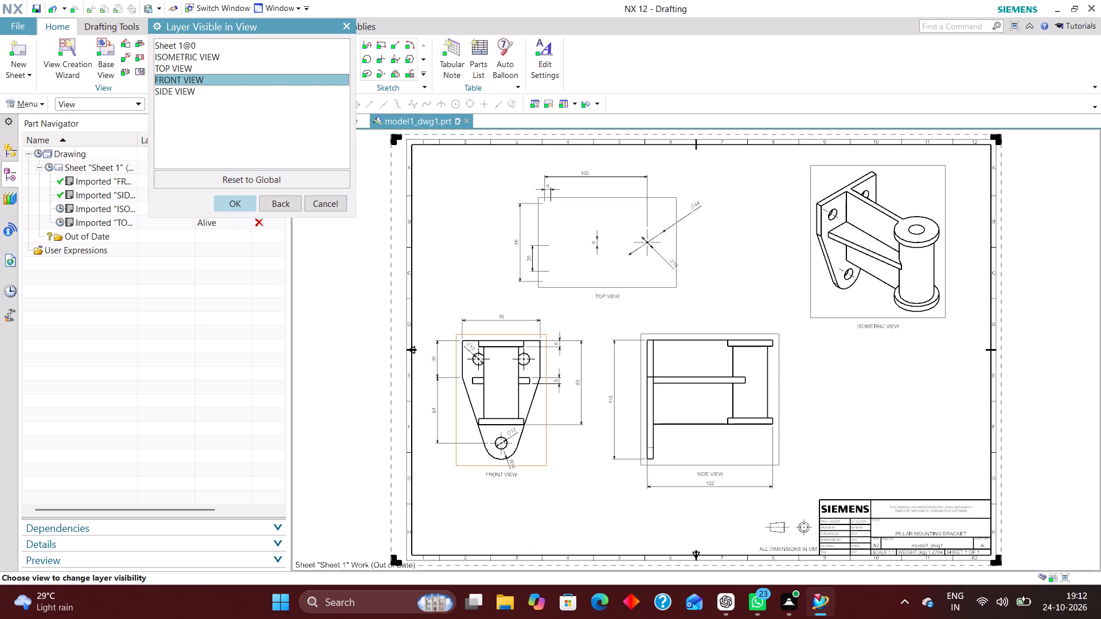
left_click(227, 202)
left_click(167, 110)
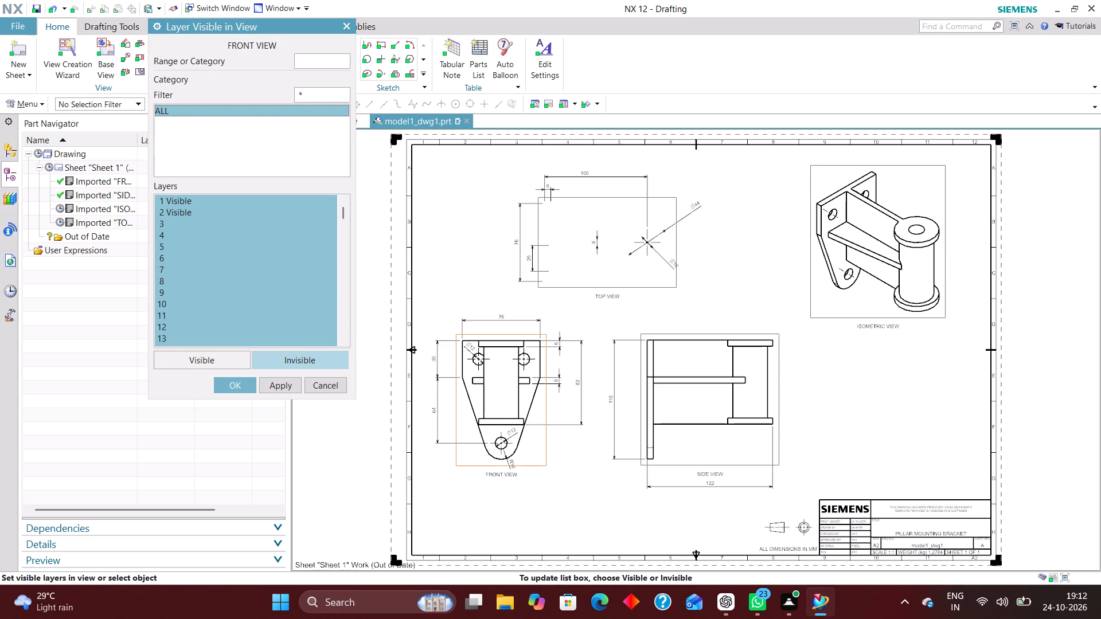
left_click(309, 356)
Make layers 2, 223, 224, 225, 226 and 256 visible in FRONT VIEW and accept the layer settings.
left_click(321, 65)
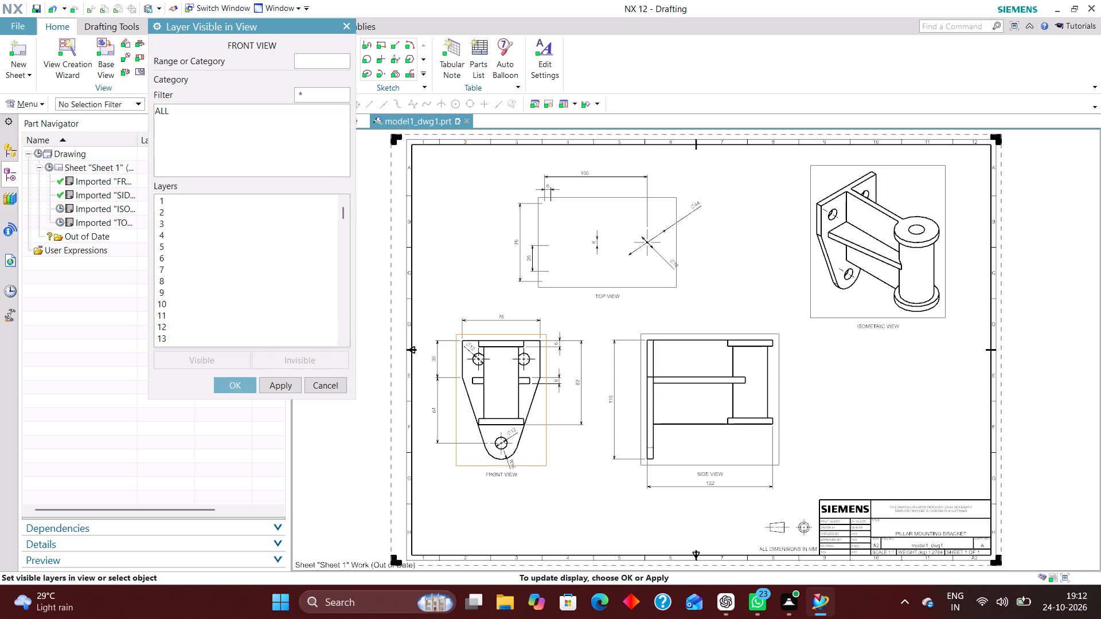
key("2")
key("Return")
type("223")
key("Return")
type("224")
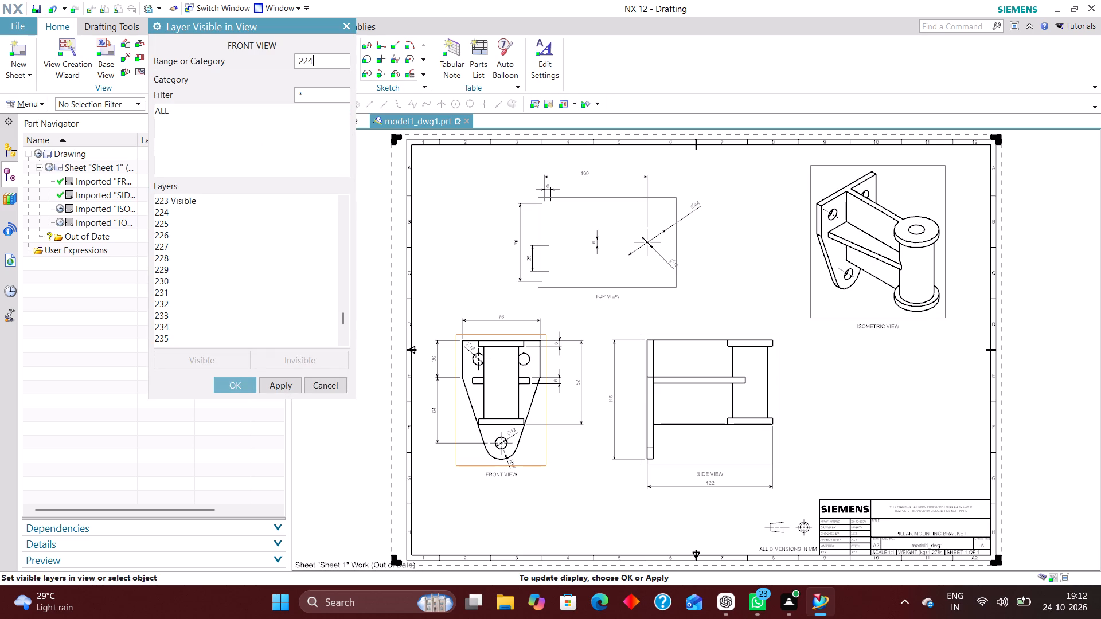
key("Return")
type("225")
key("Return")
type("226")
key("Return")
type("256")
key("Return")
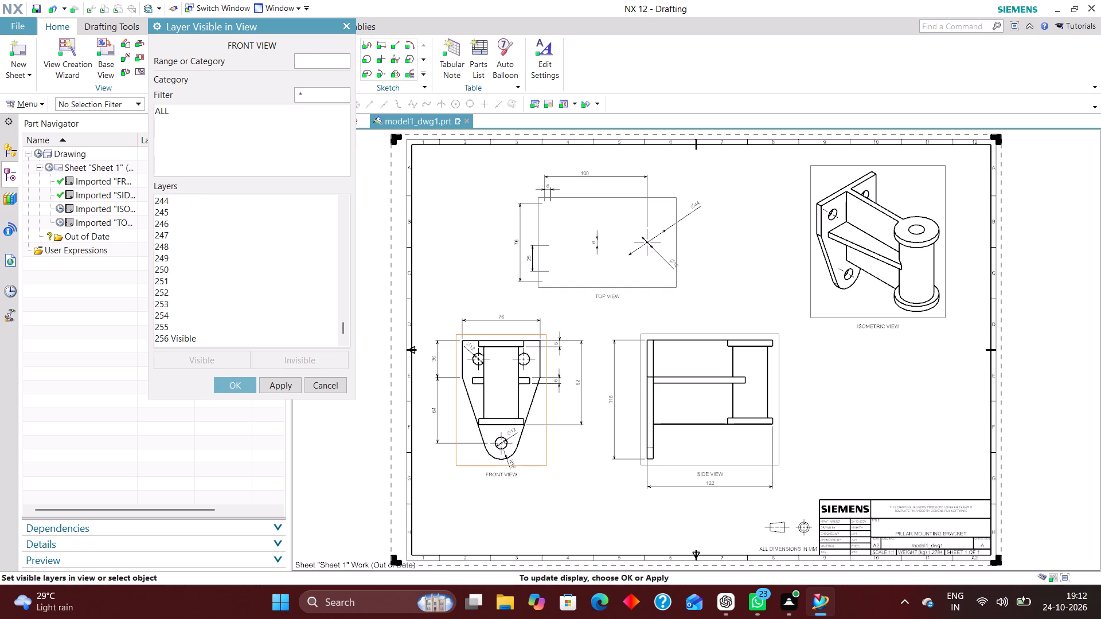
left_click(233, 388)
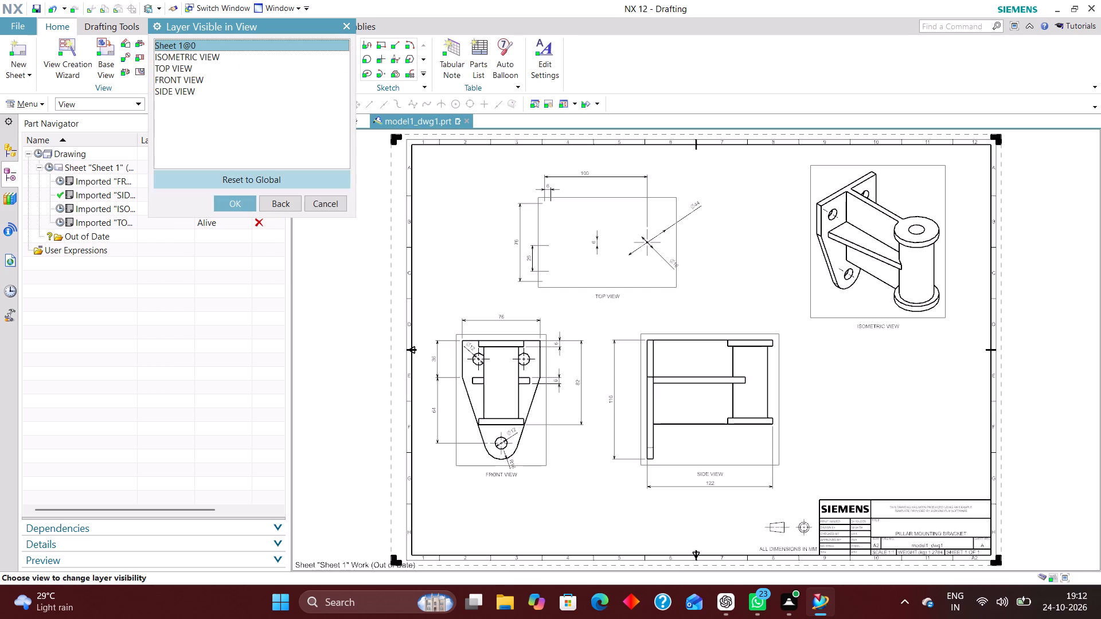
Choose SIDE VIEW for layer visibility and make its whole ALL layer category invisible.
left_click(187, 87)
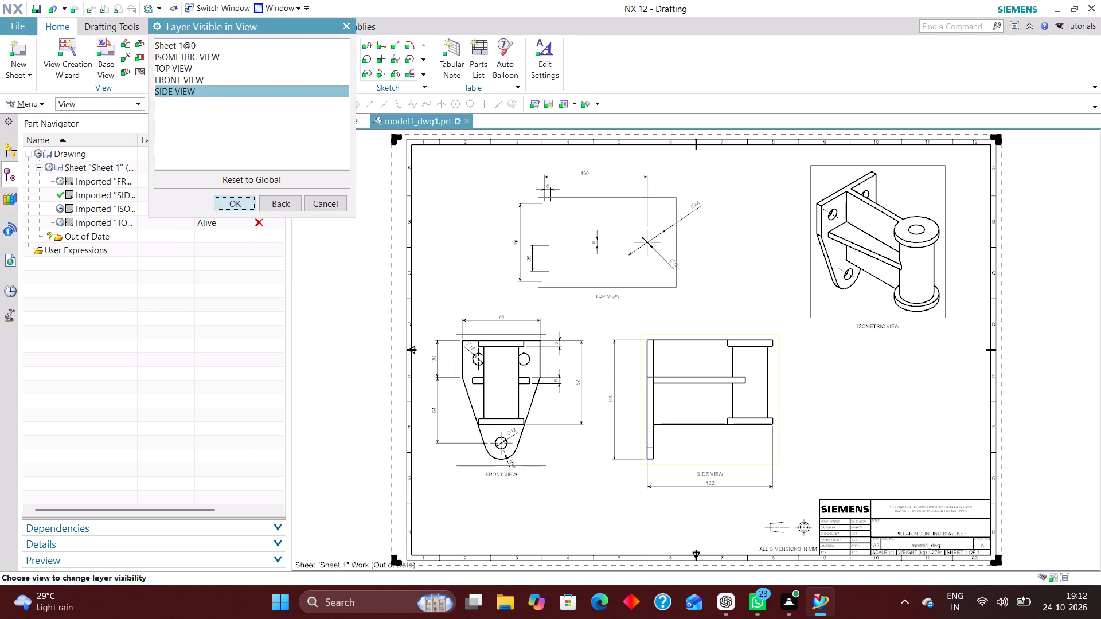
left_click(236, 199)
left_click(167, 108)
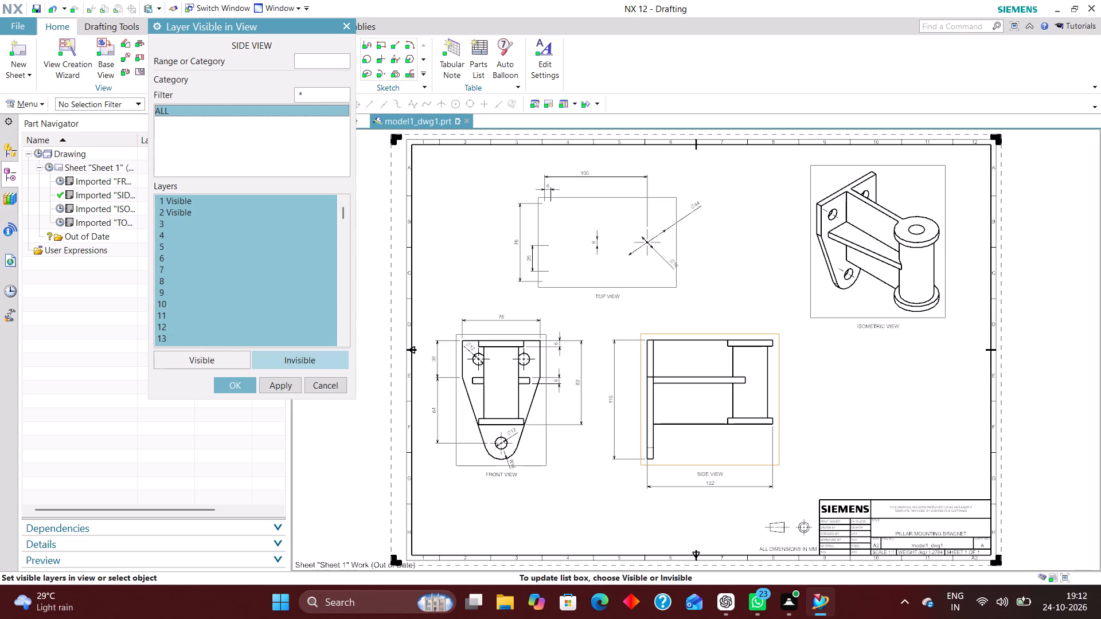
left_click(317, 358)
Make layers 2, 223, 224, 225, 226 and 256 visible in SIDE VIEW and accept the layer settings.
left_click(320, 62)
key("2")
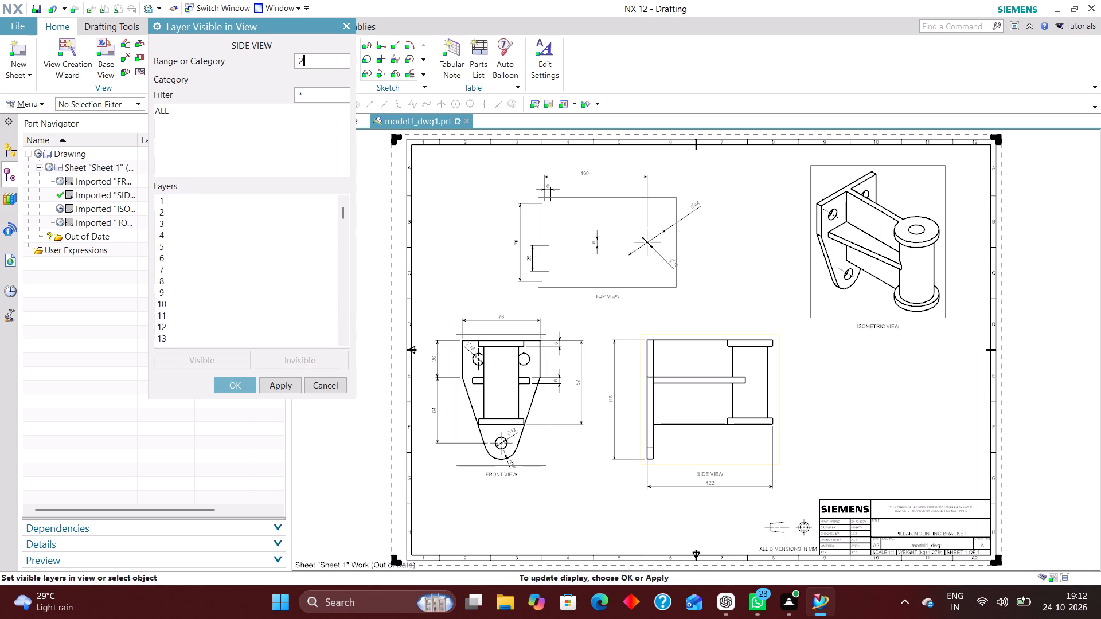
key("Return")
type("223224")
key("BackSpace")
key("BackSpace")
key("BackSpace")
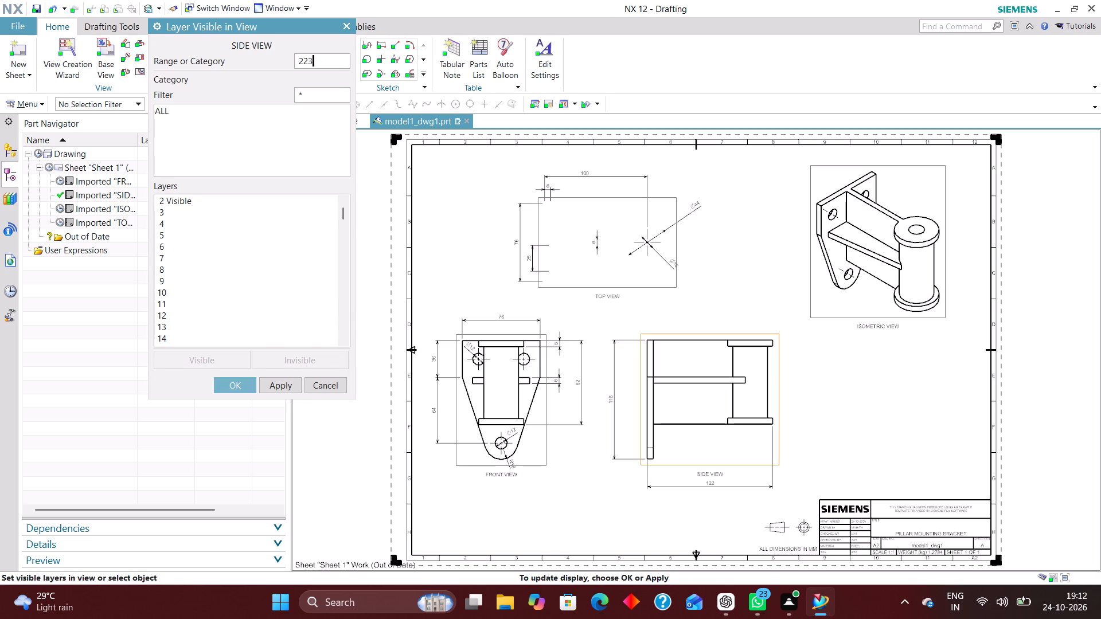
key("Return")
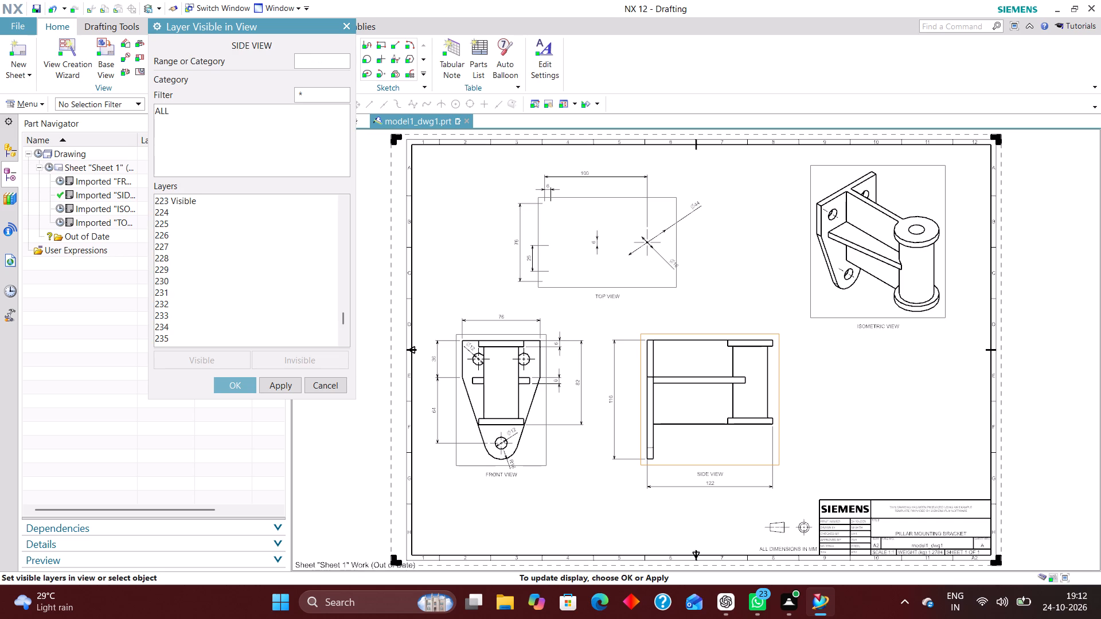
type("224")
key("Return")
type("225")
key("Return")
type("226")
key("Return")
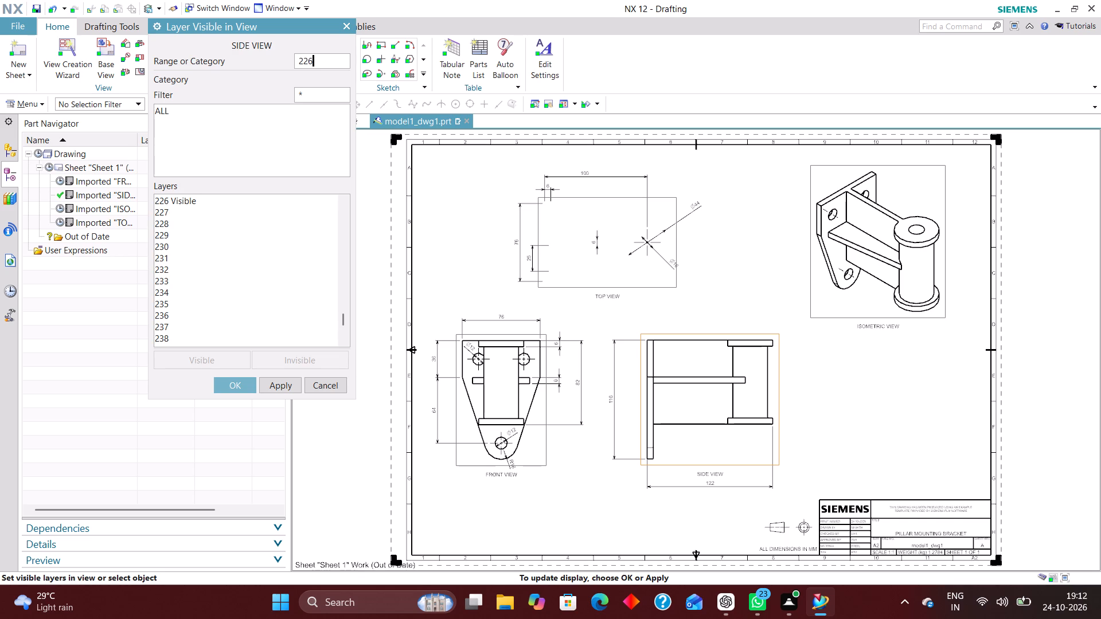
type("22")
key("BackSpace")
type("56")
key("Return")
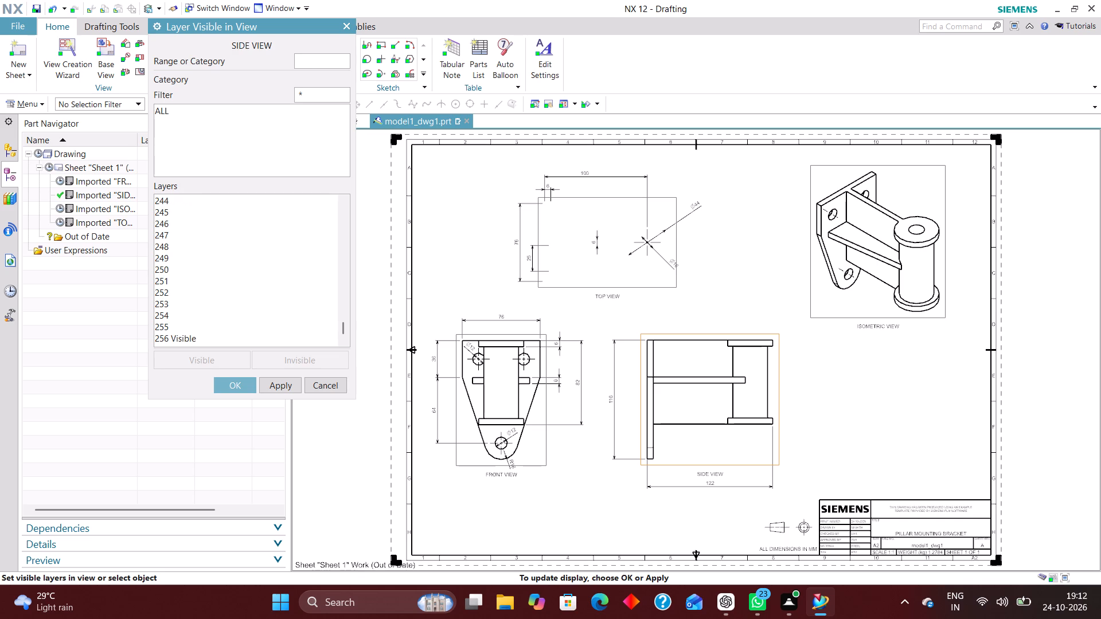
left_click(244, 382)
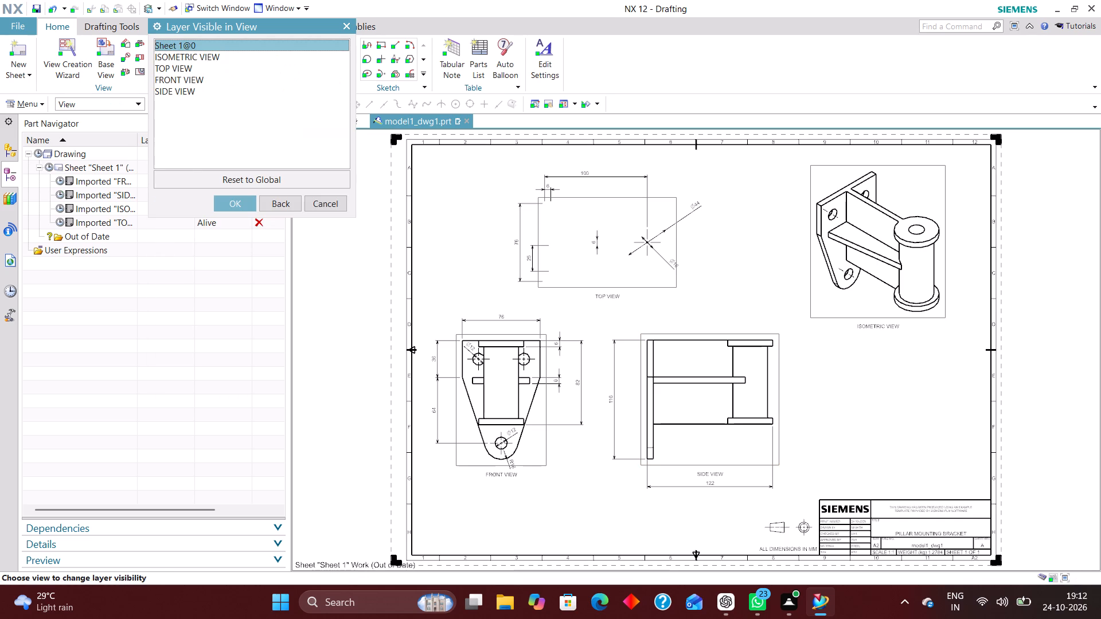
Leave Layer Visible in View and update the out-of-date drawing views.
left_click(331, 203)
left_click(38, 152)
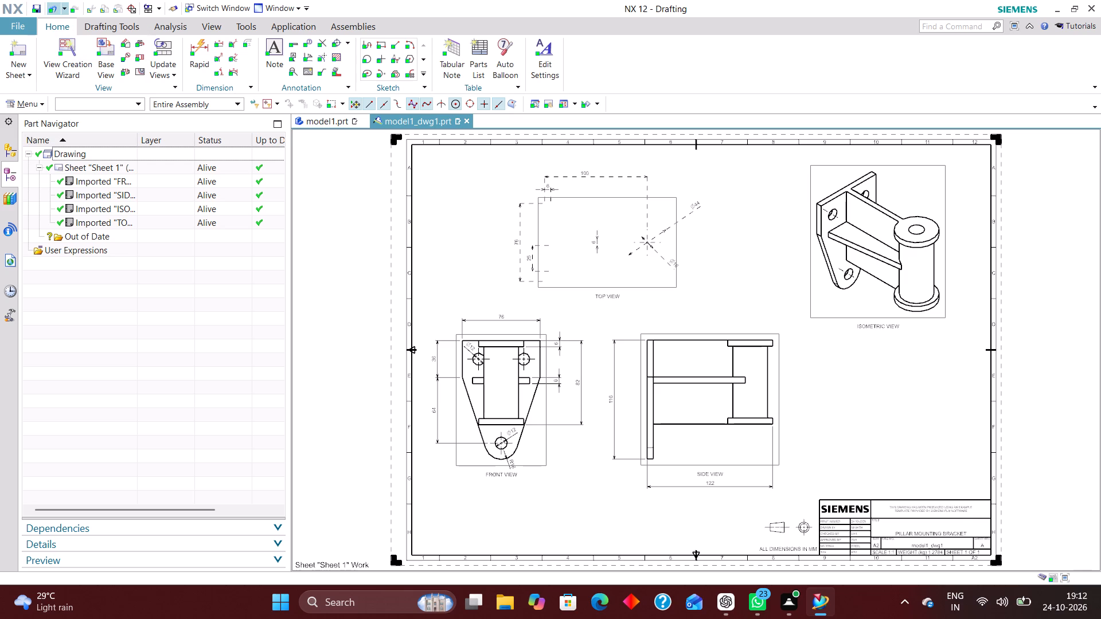
Examine which layers are visible in TOP VIEW, leaving its layer settings without edits.
left_click(41, 105)
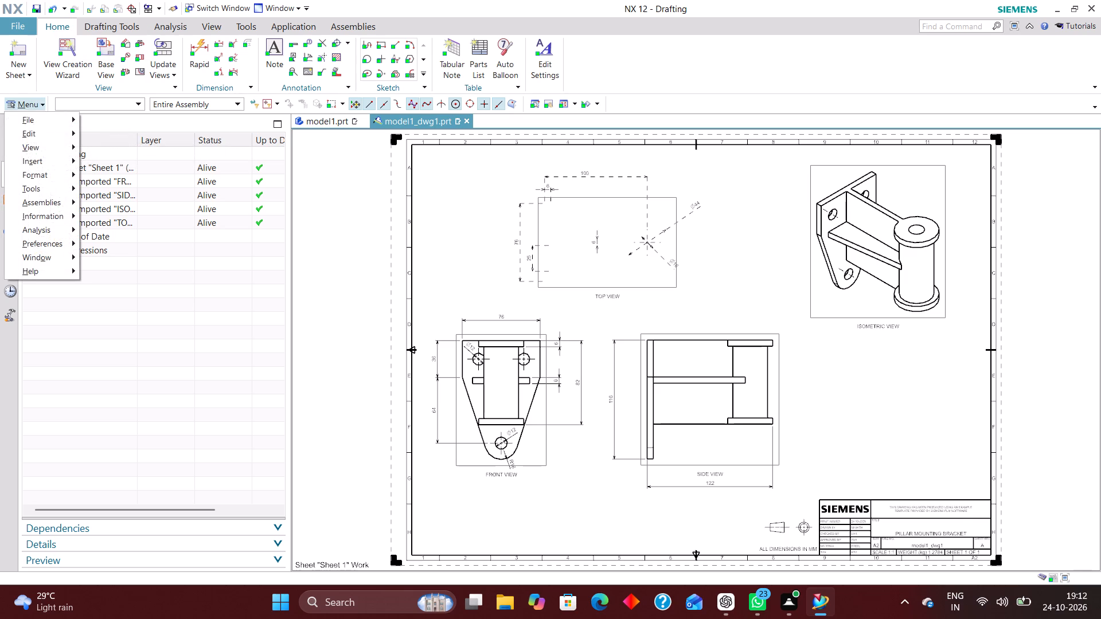
left_click(49, 174)
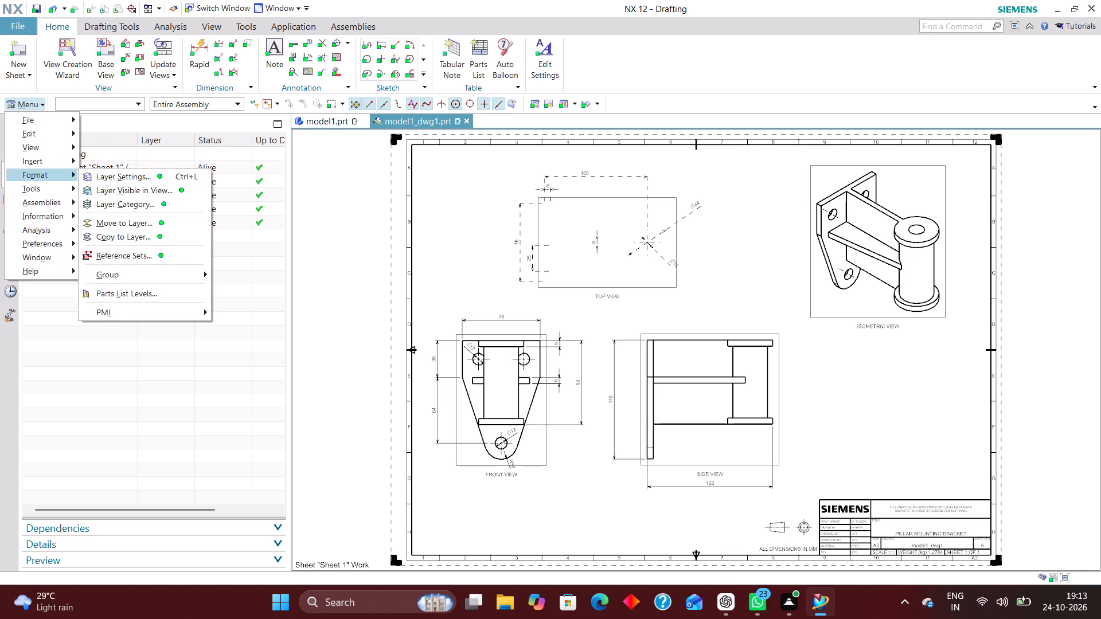
left_click(122, 189)
left_click(190, 78)
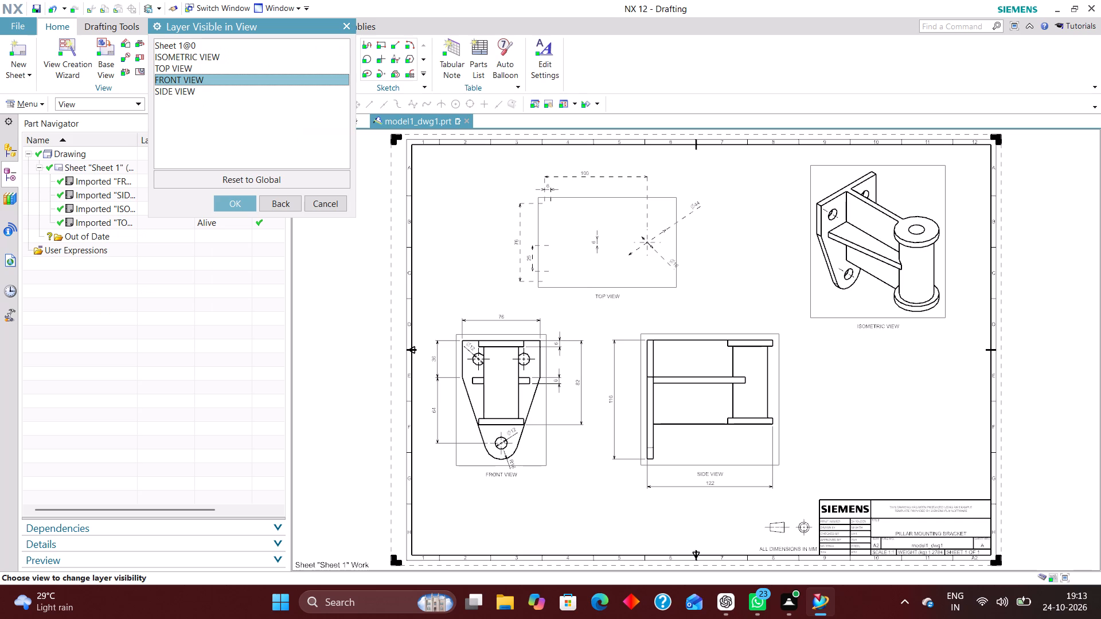
left_click(192, 66)
left_click(230, 198)
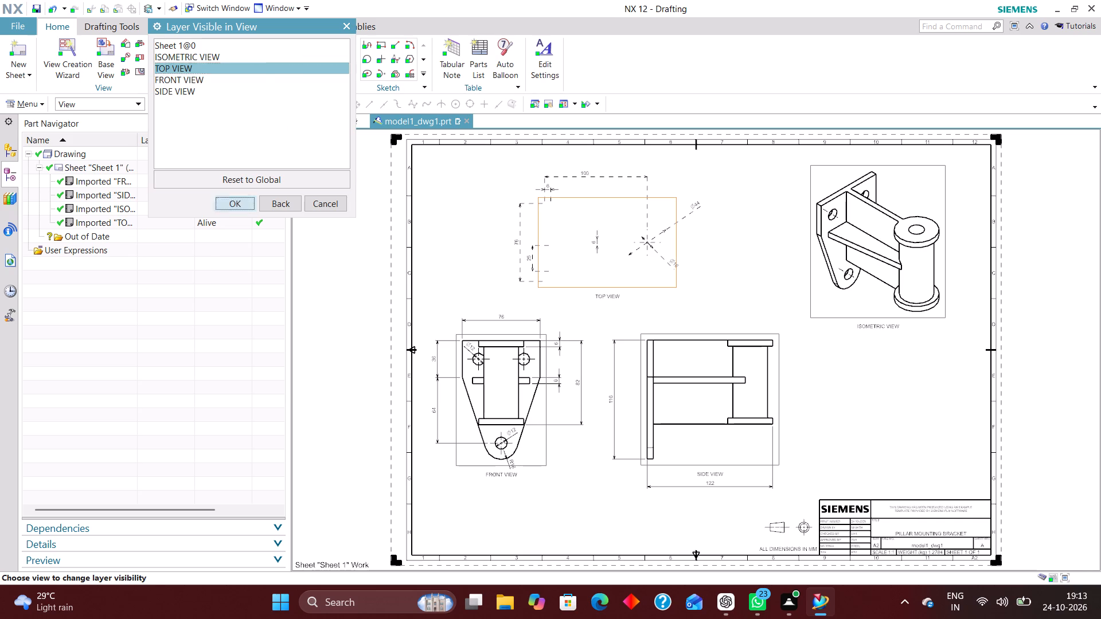
scroll(197, 235, "up", 9)
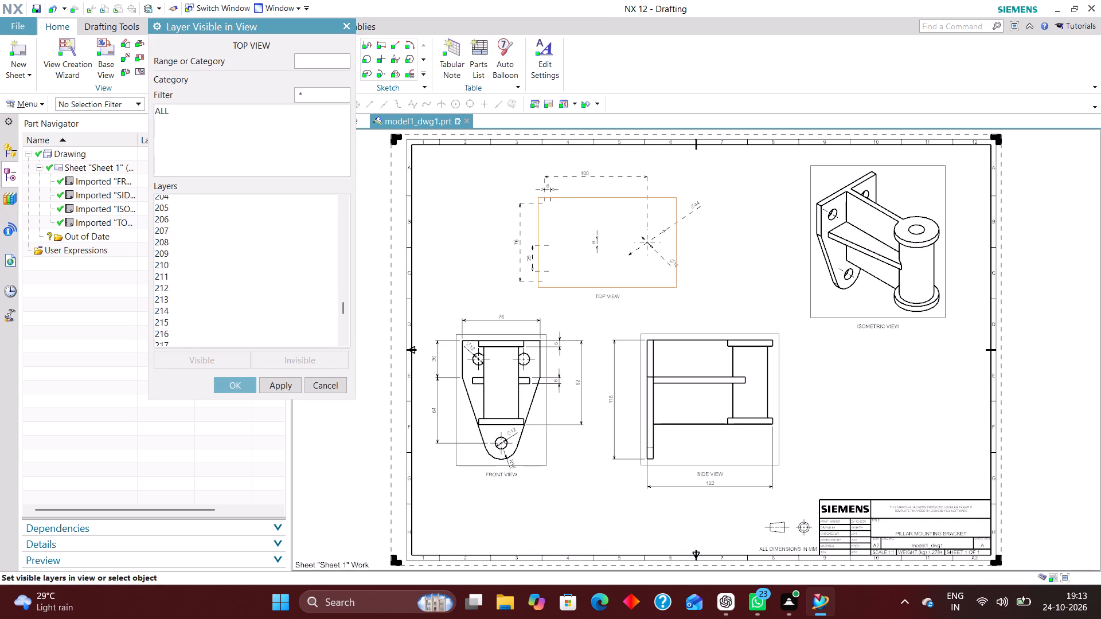
scroll(197, 233, "up", 3)
scroll(197, 232, "up", 20)
scroll(197, 232, "up", 15)
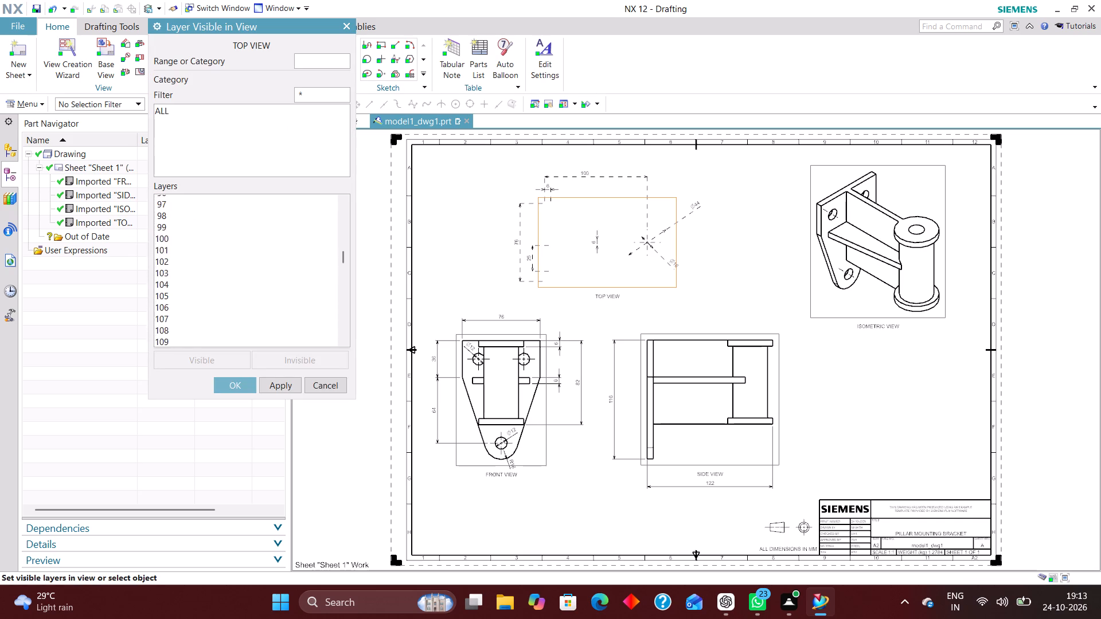
scroll(201, 228, "up", 20)
scroll(201, 228, "up", 9)
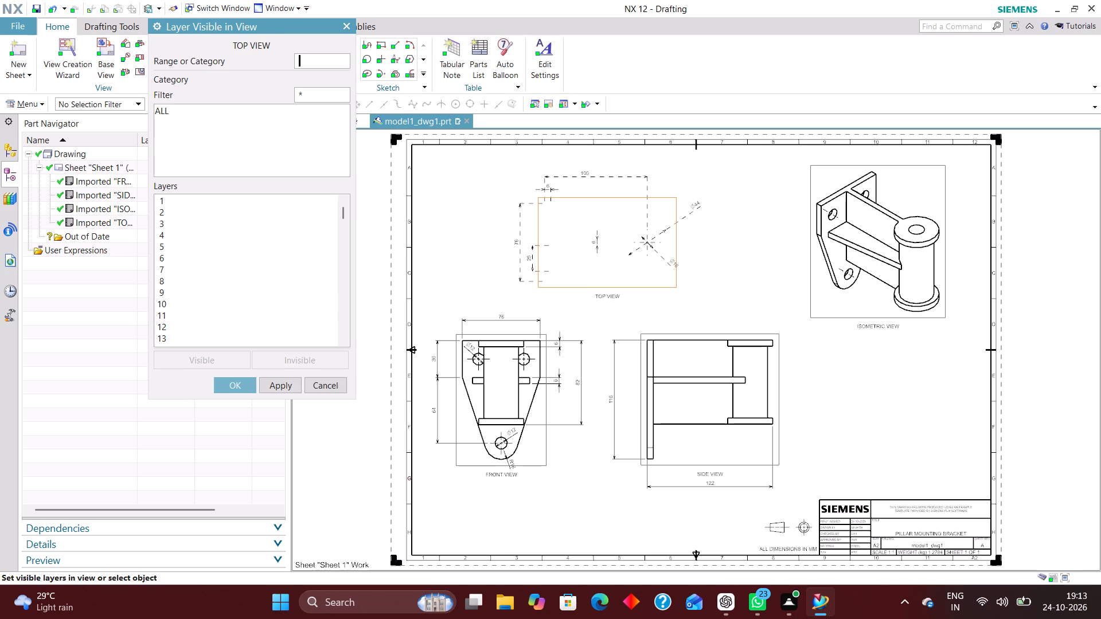
left_click(333, 386)
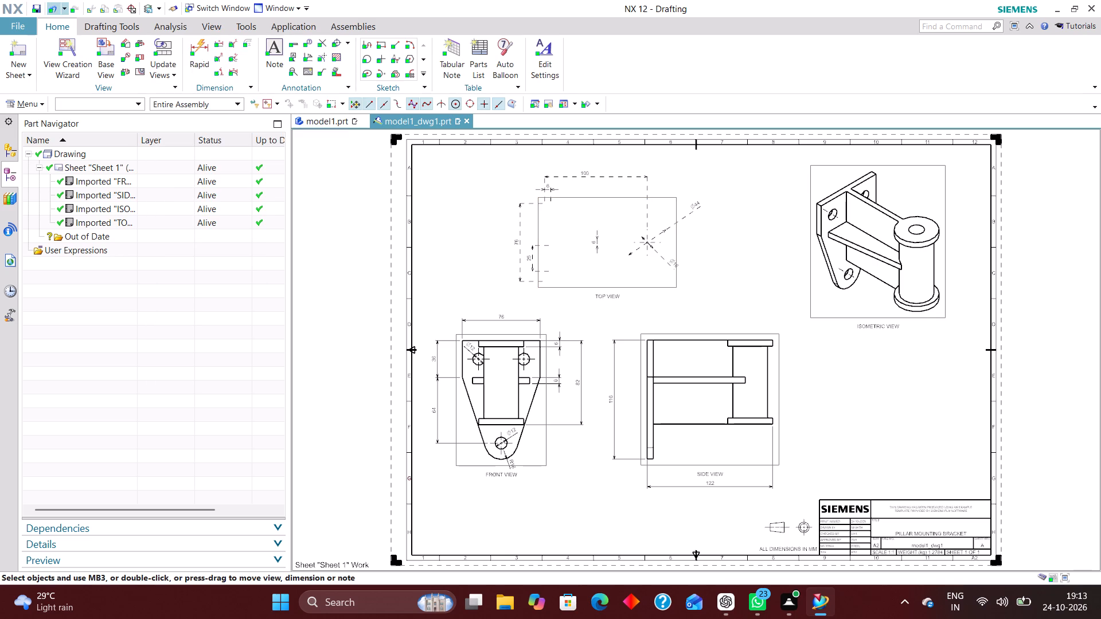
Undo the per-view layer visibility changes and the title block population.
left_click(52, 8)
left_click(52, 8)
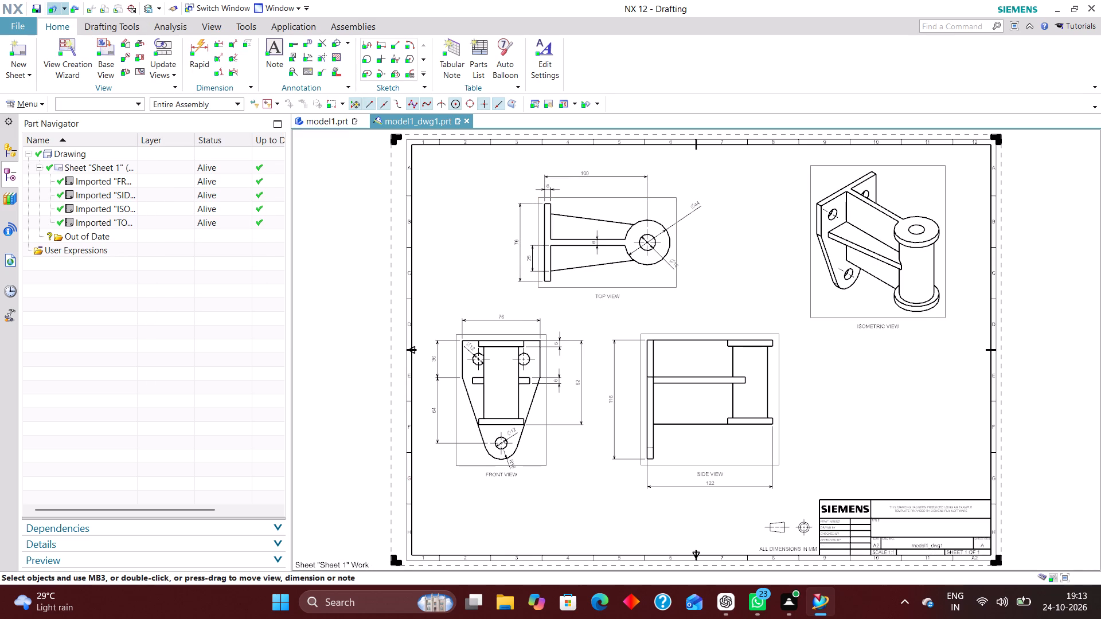
Make all layers invisible in ISOMETRIC VIEW using Layer Visible in View.
left_click(44, 103)
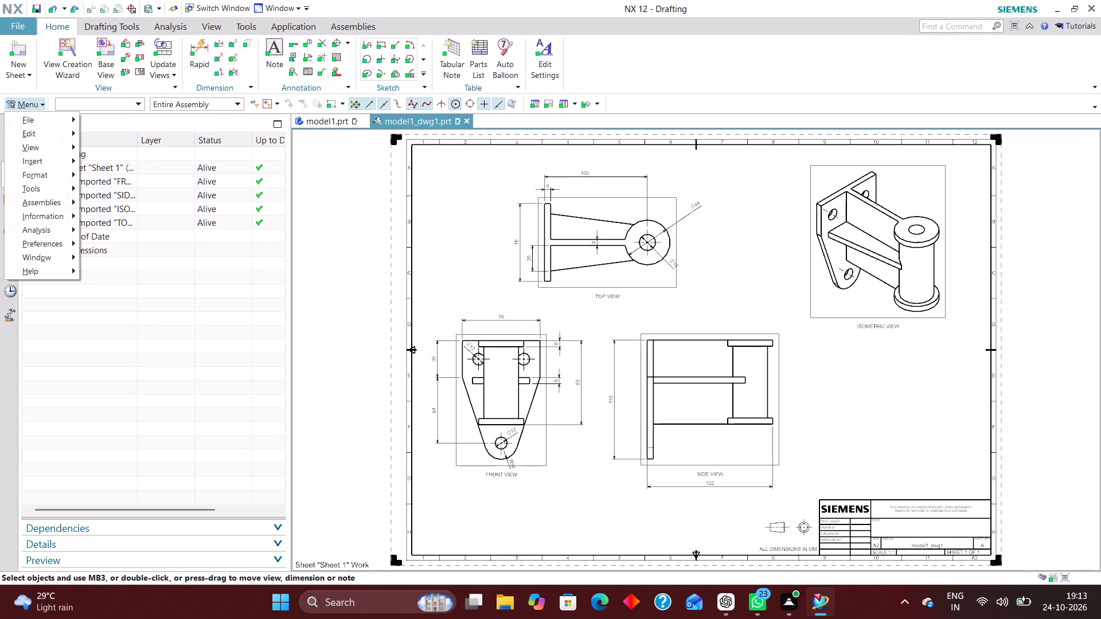
left_click(54, 176)
left_click(100, 189)
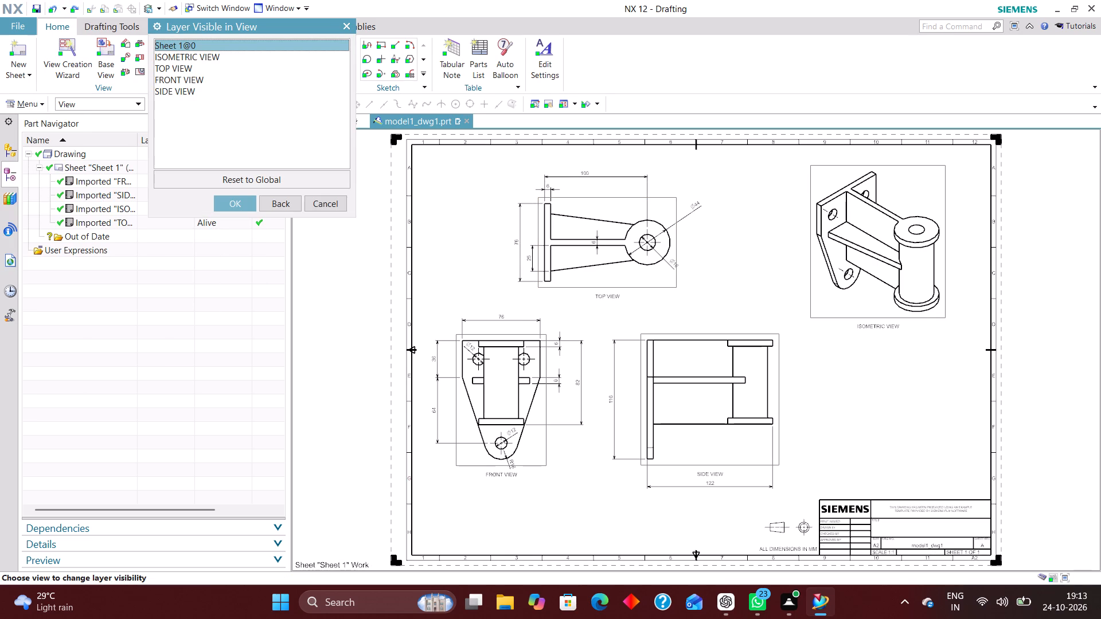
left_click(181, 56)
left_click(230, 200)
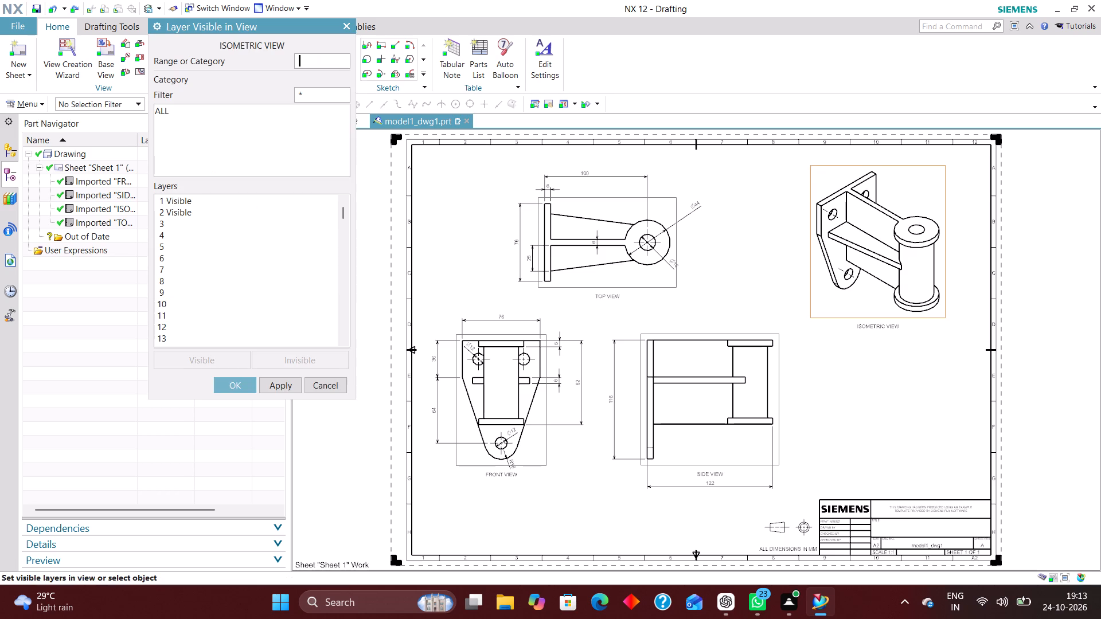
left_click(165, 109)
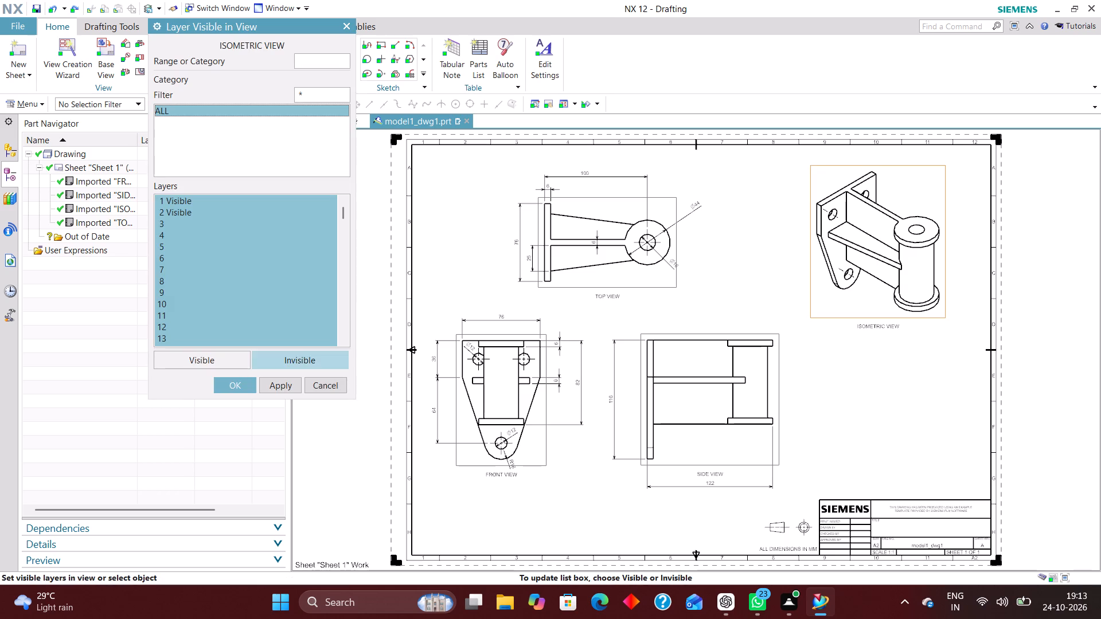
left_click(309, 361)
Make layers 2, 223, 224, 225, 226 and 256 visible in ISOMETRIC VIEW and accept the layer settings.
left_click(322, 59)
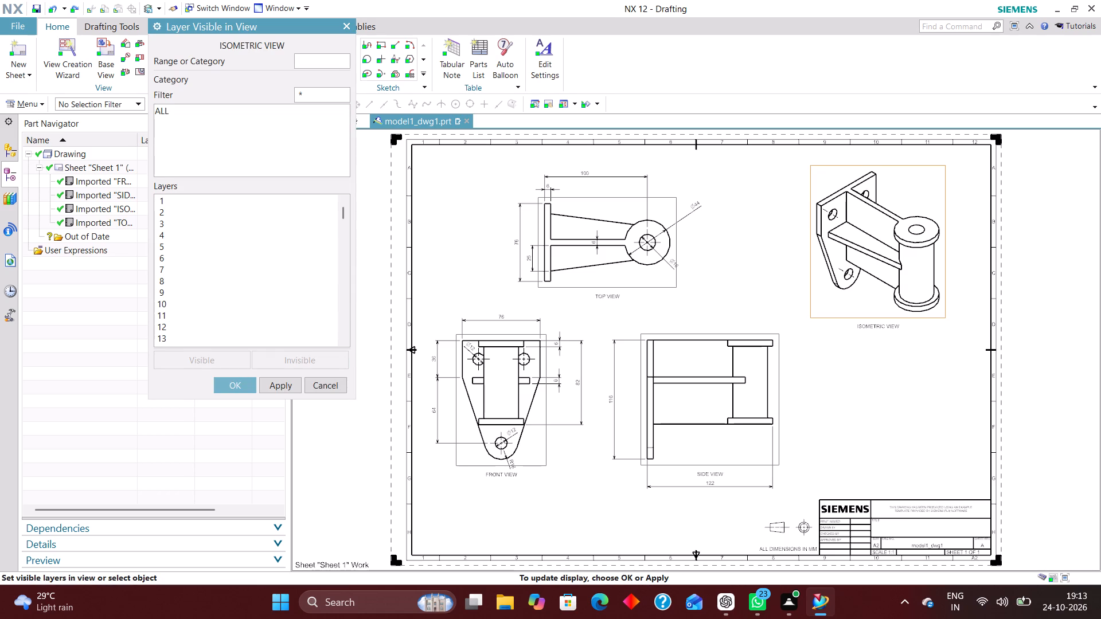
key("2")
key("Return")
type("22")
key("3")
key("Return")
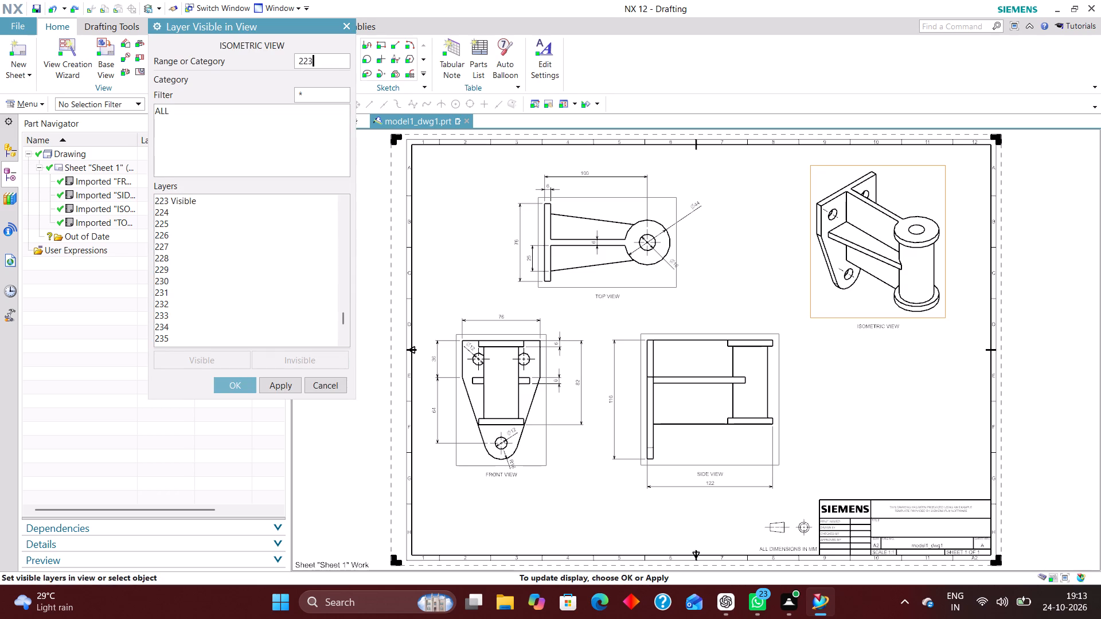
type("221")
key("BackSpace")
key("4")
key("Return")
type("225")
key("Return")
type("226")
key("Return")
type("256")
key("Return")
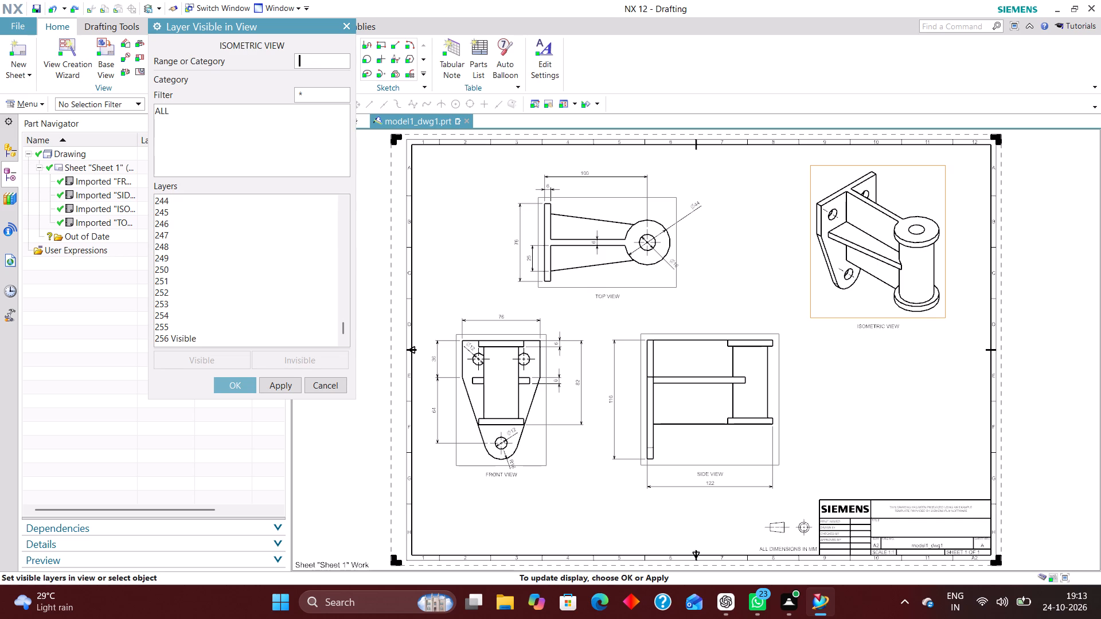
left_click(231, 382)
Make all layers invisible in TOP VIEW.
left_click(188, 66)
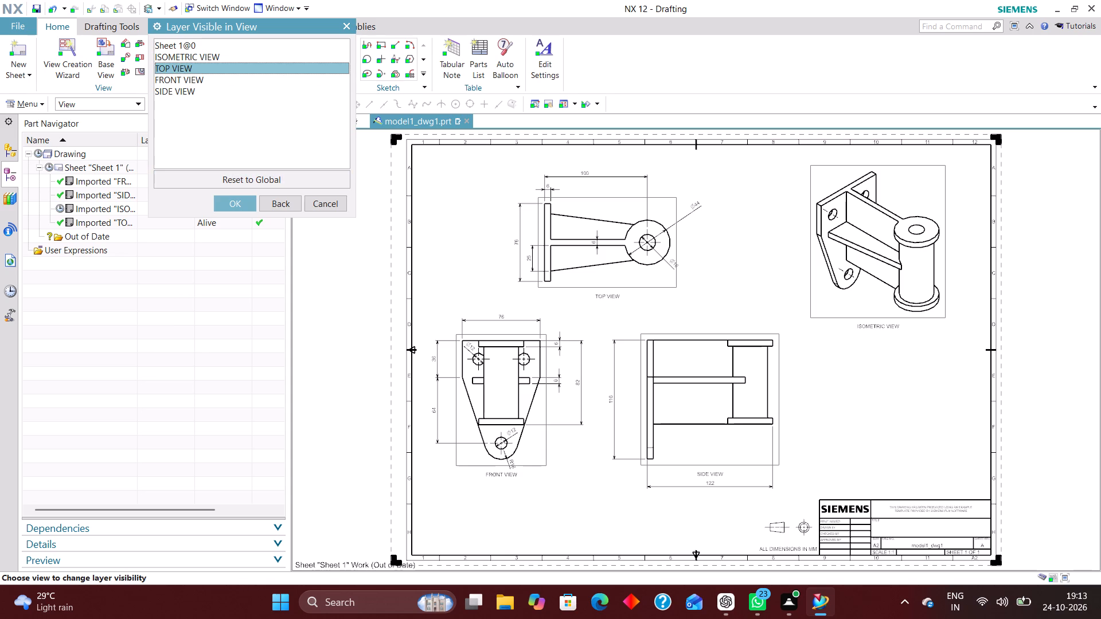
left_click(233, 200)
left_click(158, 114)
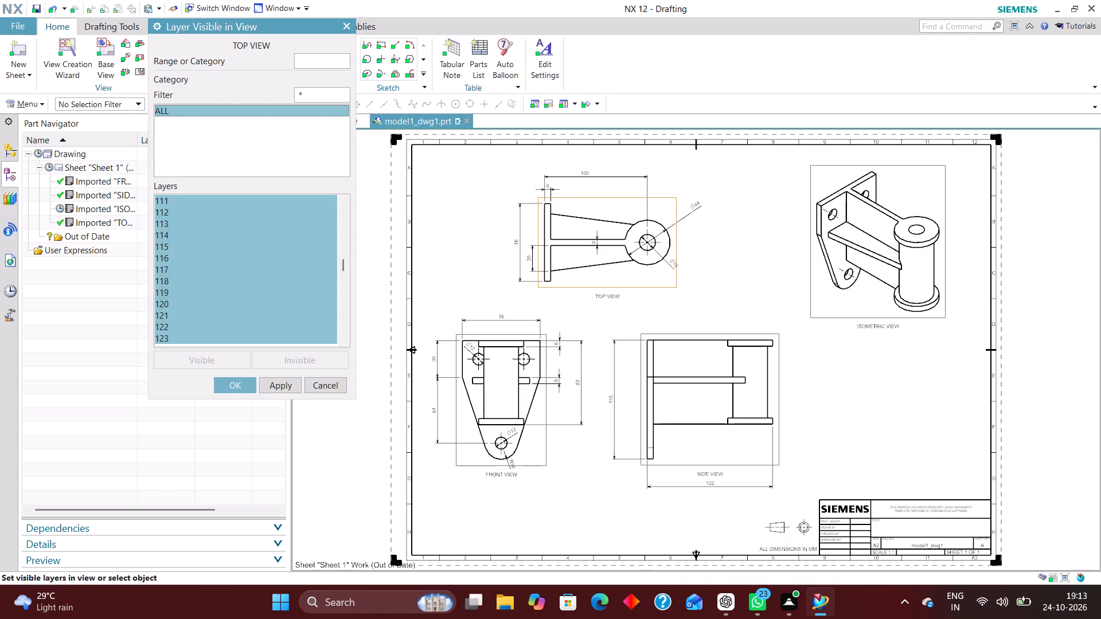
left_click(302, 358)
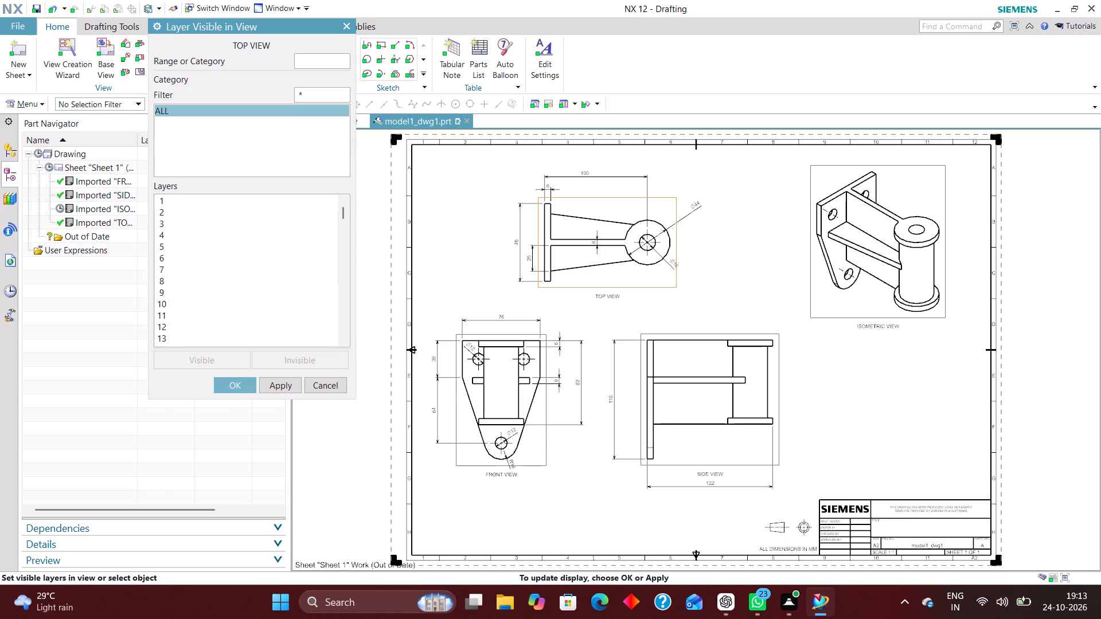
Make layers 2, 223, 224, 225, 226 and 256 visible in TOP VIEW and accept the layer settings.
left_click(320, 65)
key("2")
key("Return")
type("223")
key("Return")
type("224")
key("Return")
type("225")
key("Return")
key("2")
key("BackSpace")
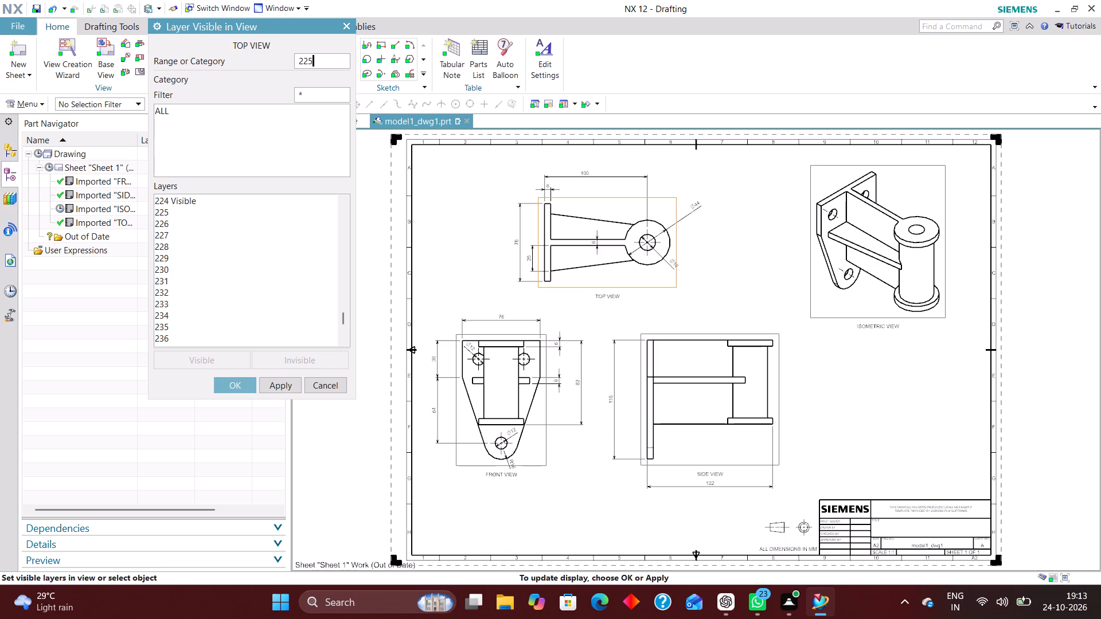
key("Return")
type("22")
key("6")
key("Return")
type("256")
key("Return")
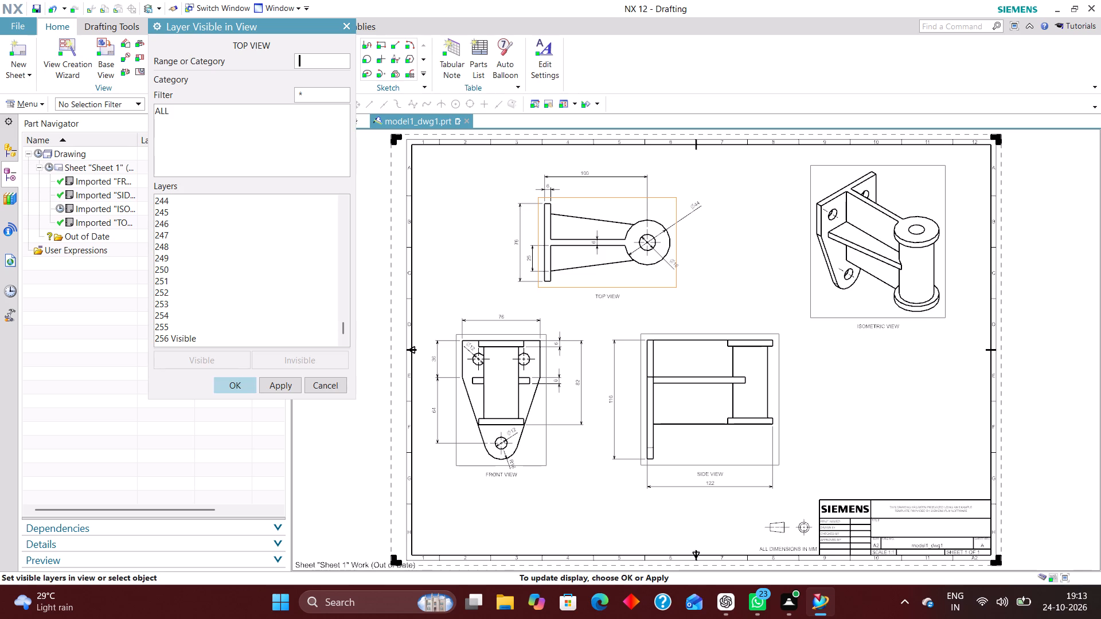
left_click(240, 386)
Make all layers invisible in FRONT VIEW.
left_click(193, 74)
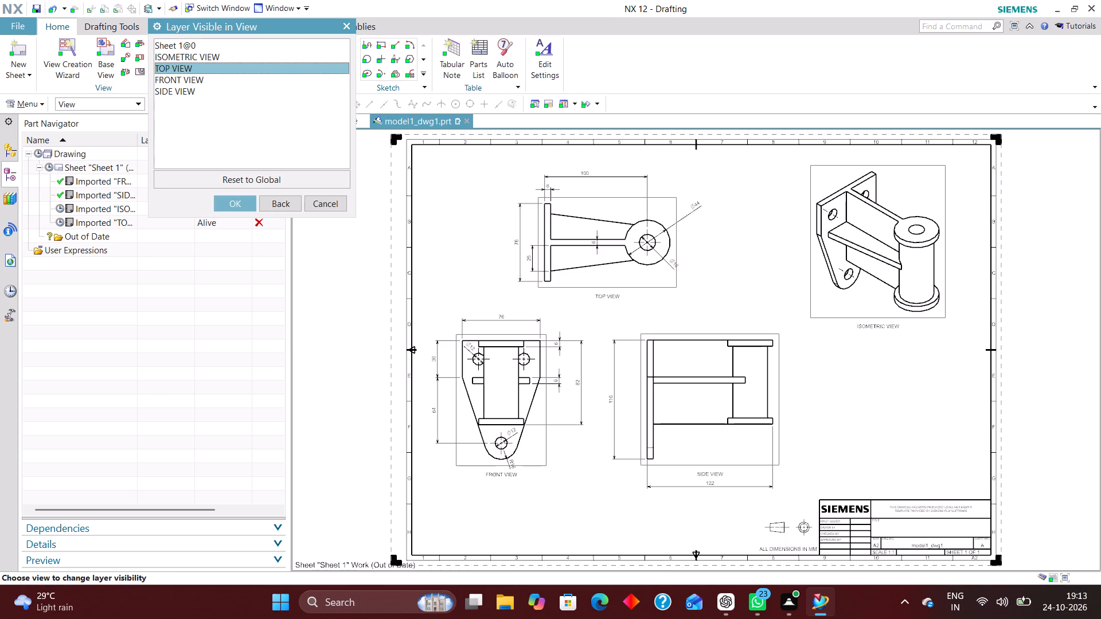
left_click(200, 80)
left_click(230, 206)
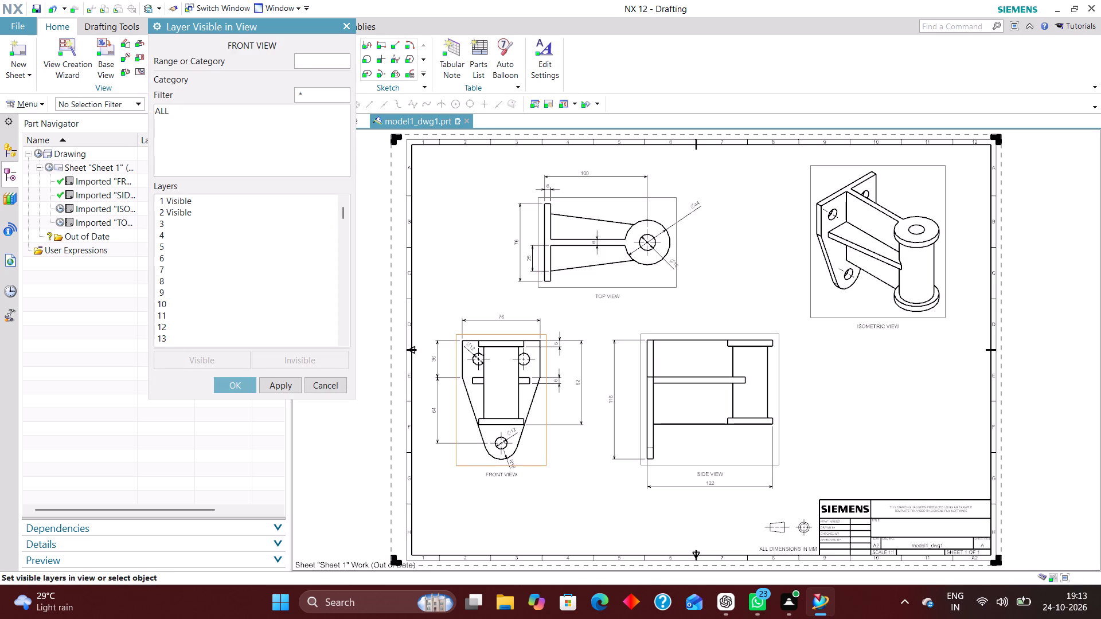
left_click(160, 103)
left_click(165, 113)
left_click(306, 359)
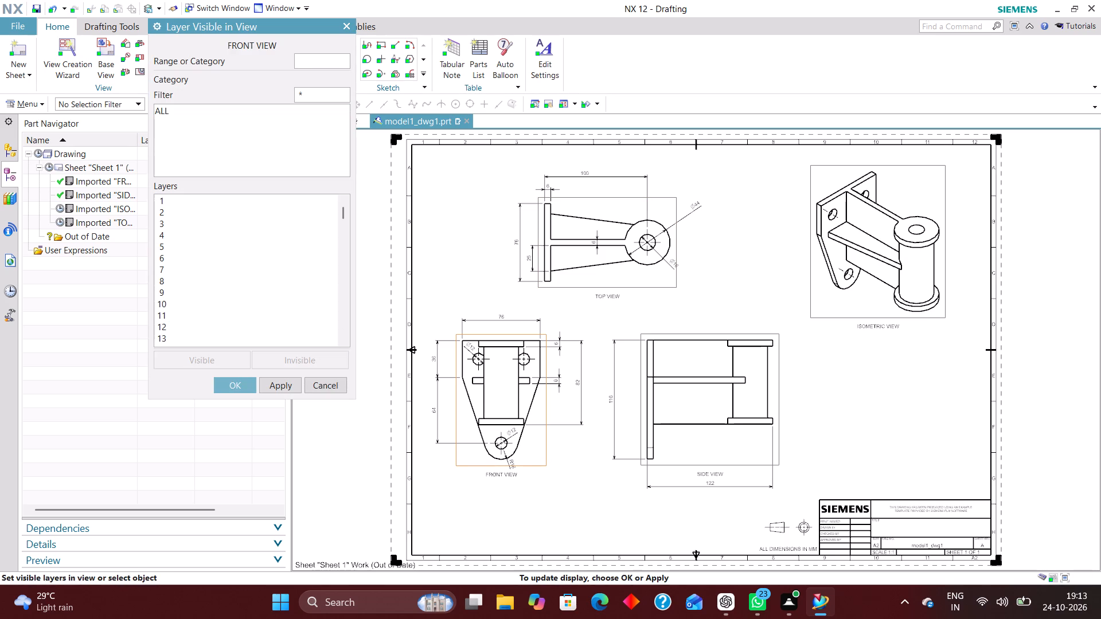
Make layers 2, 223, 224, 225, 226 and 256 visible in FRONT VIEW and accept the layer settings.
left_click(315, 63)
key("2")
key("Return")
type("223")
key("Return")
type("224")
key("Return")
type("225")
key("Return")
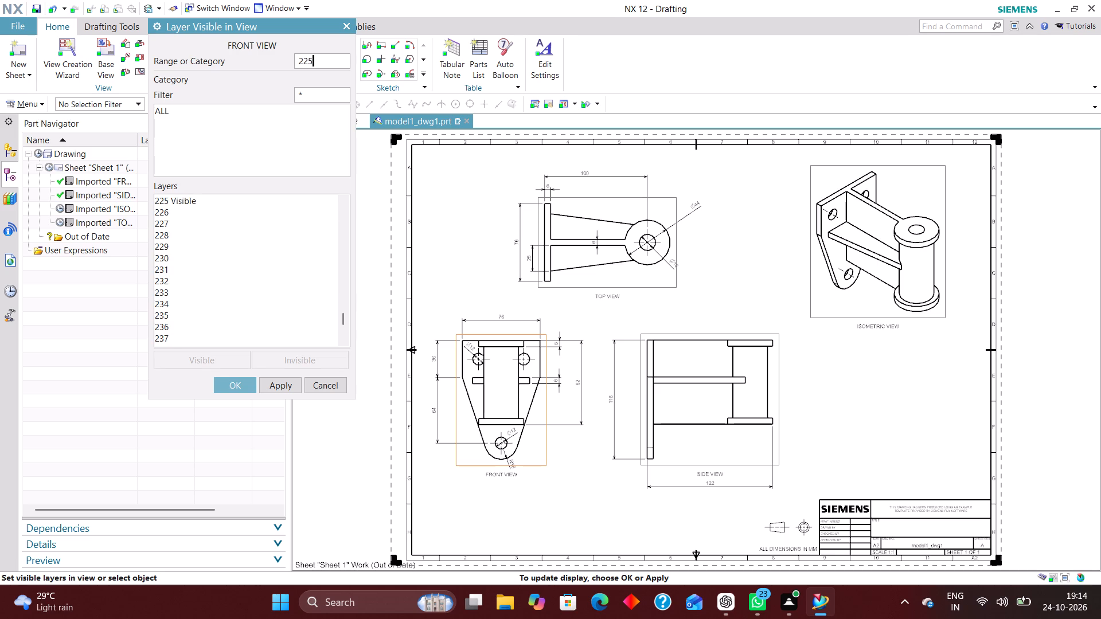
type("226")
key("Return")
type("256")
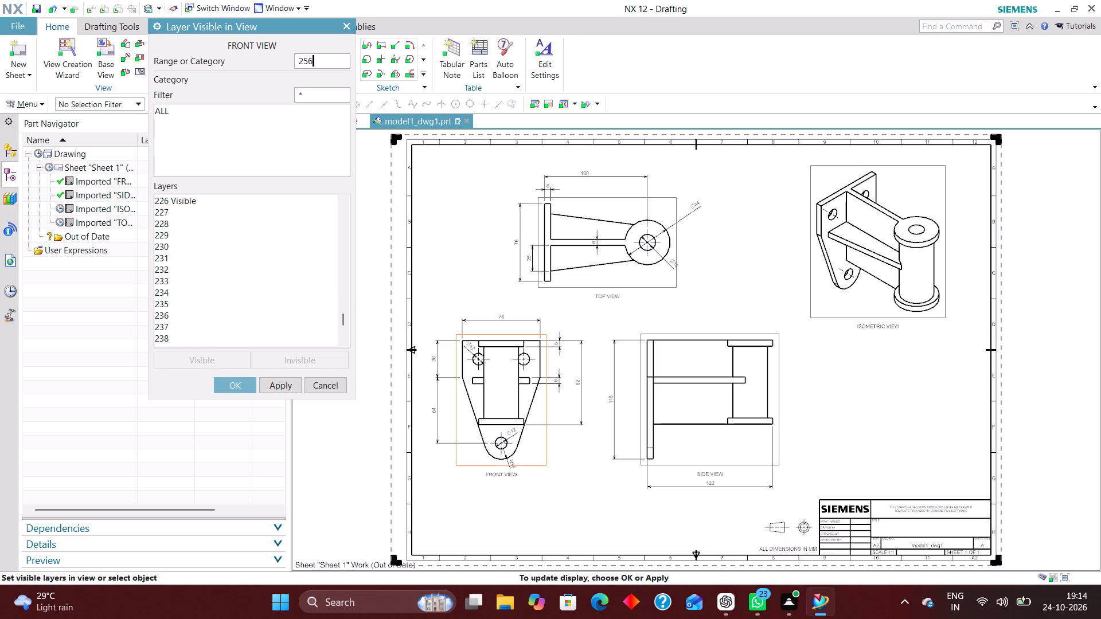
key("Return")
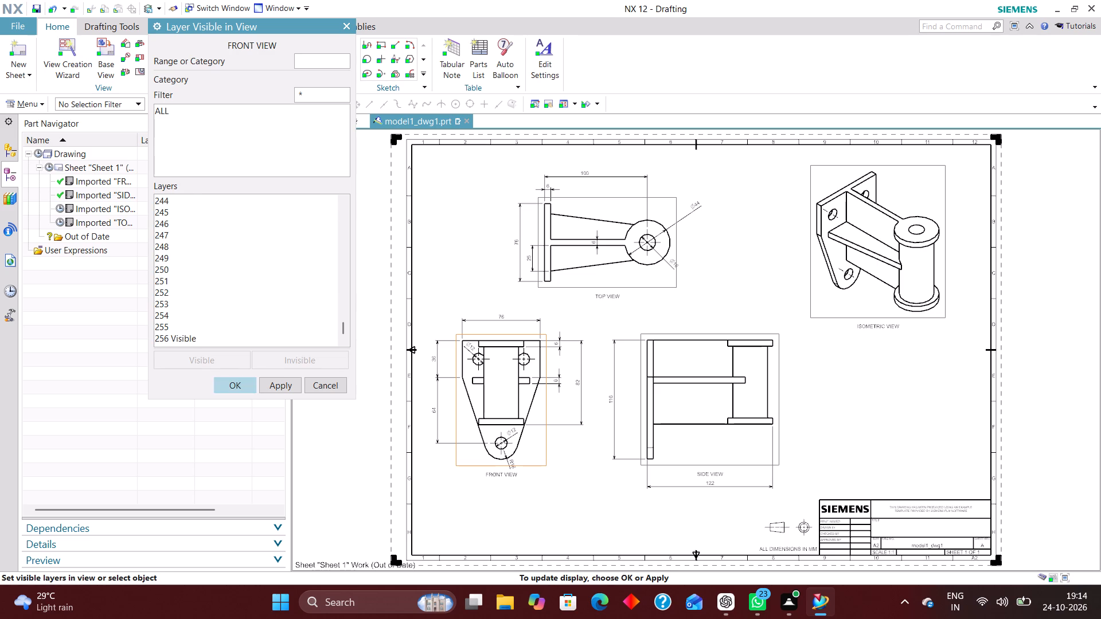
left_click(229, 383)
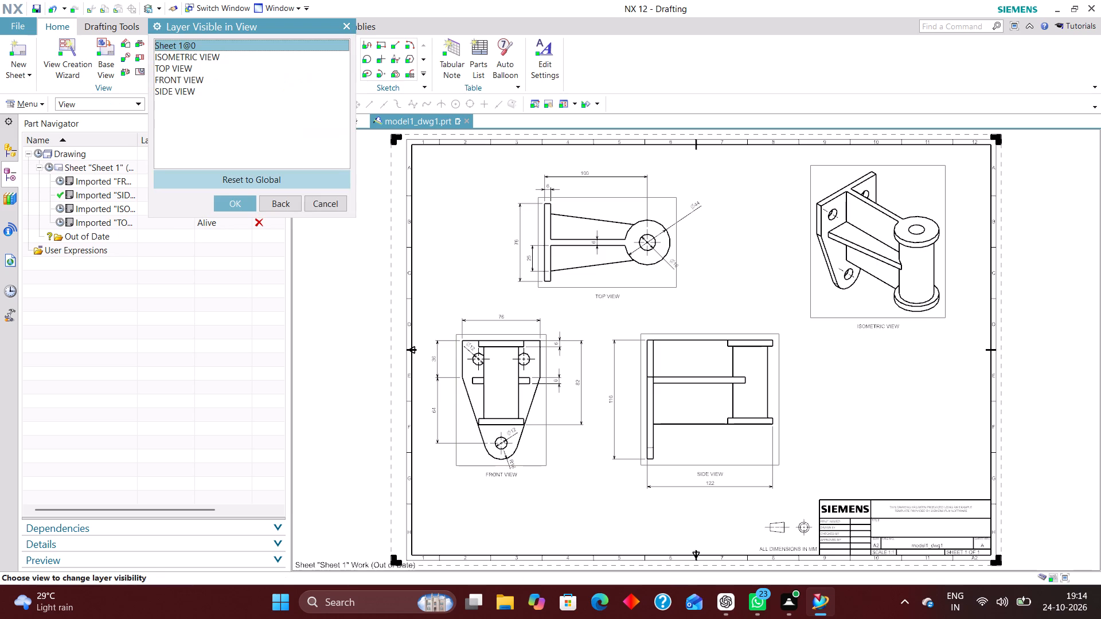
Make all layers invisible in SIDE VIEW.
left_click(191, 91)
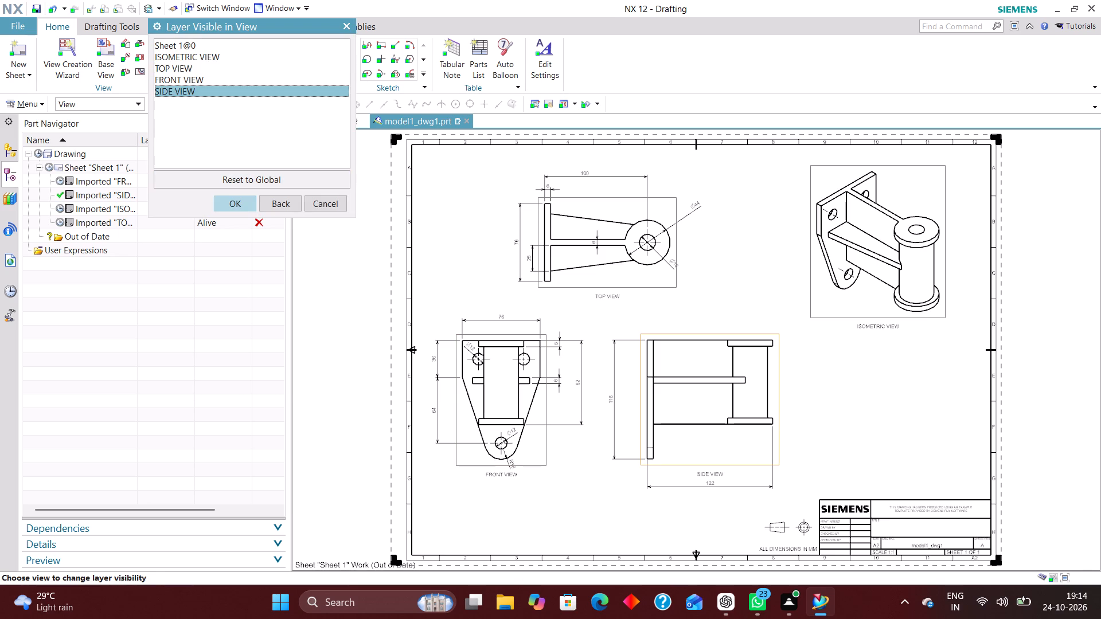
left_click(248, 207)
left_click(161, 109)
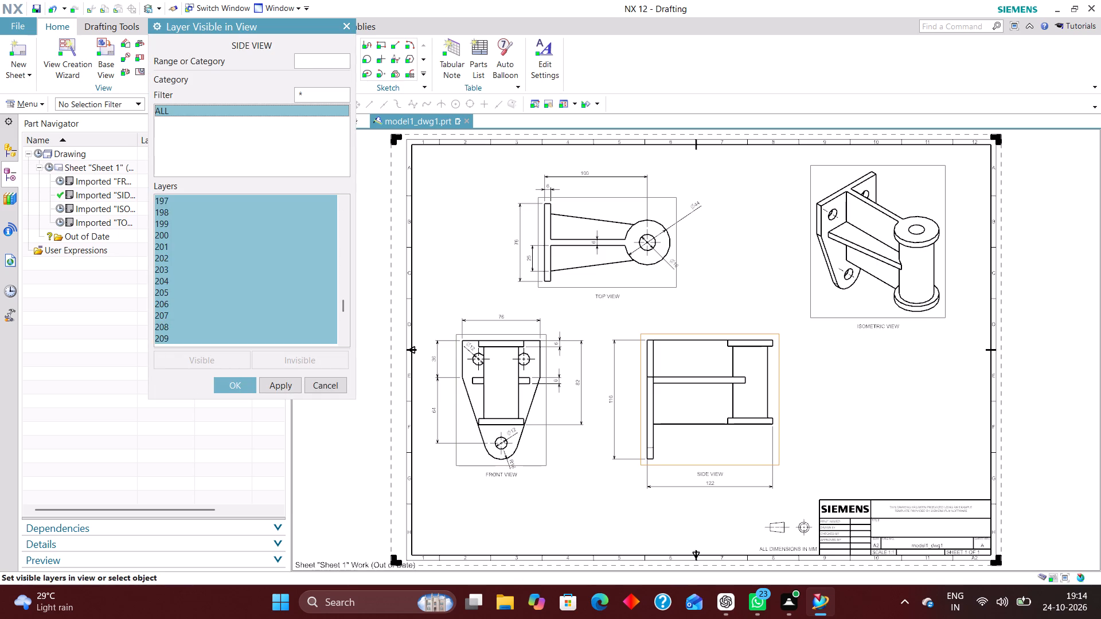
left_click(305, 358)
Make layers 2, 223, 224, 225, 226 and 256 visible in SIDE VIEW and accept the layer settings.
left_click(318, 61)
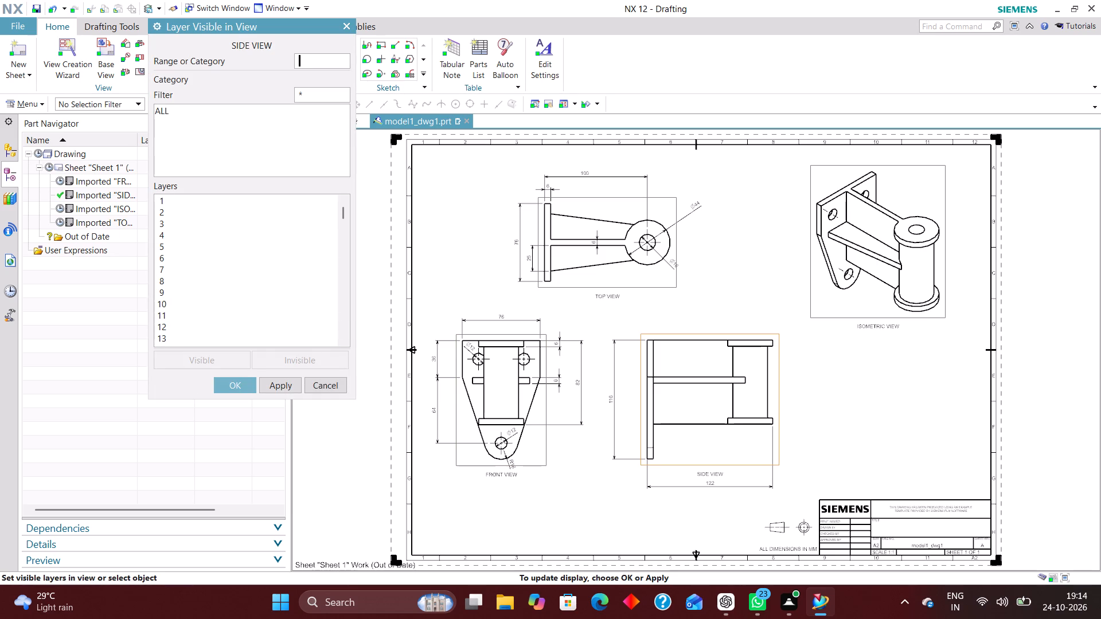
key("2")
key("Return")
type("223")
key("Return")
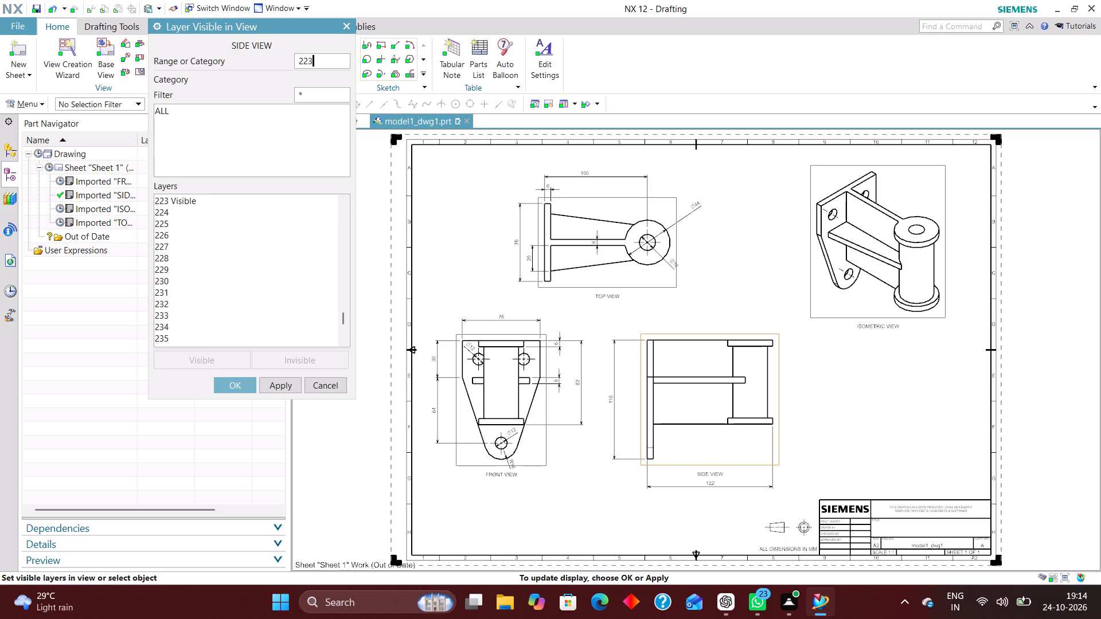
type("224")
key("Return")
type("225")
key("Return")
type("226")
key("Return")
type("256")
key("Return")
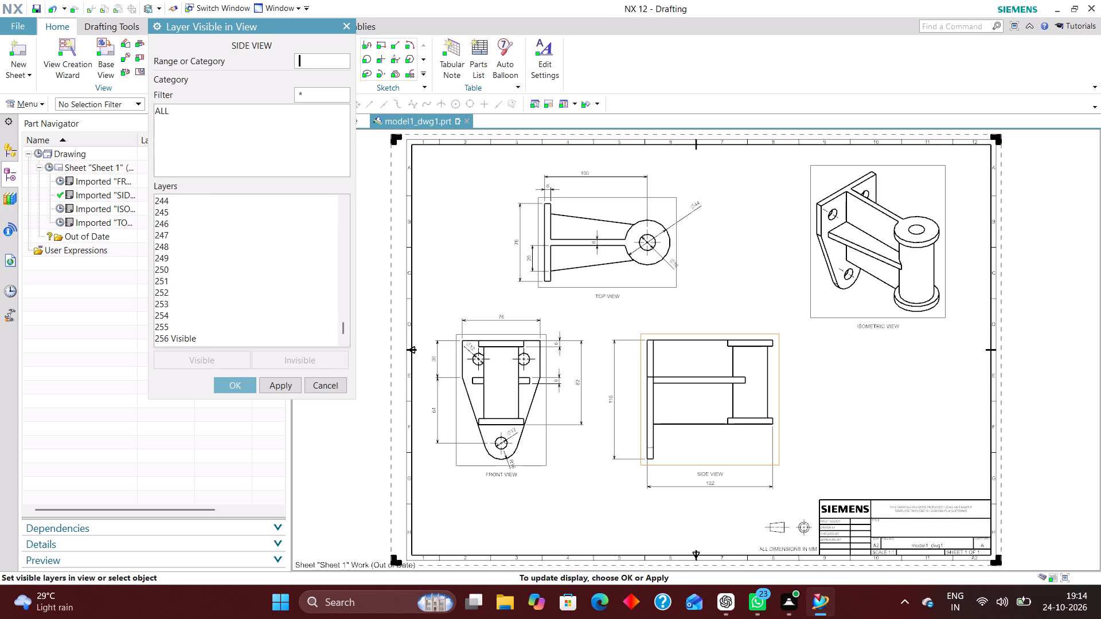
left_click(245, 384)
Check which layers are visible in FRONT VIEW and leave Layer Visible in View without edits.
left_click(197, 79)
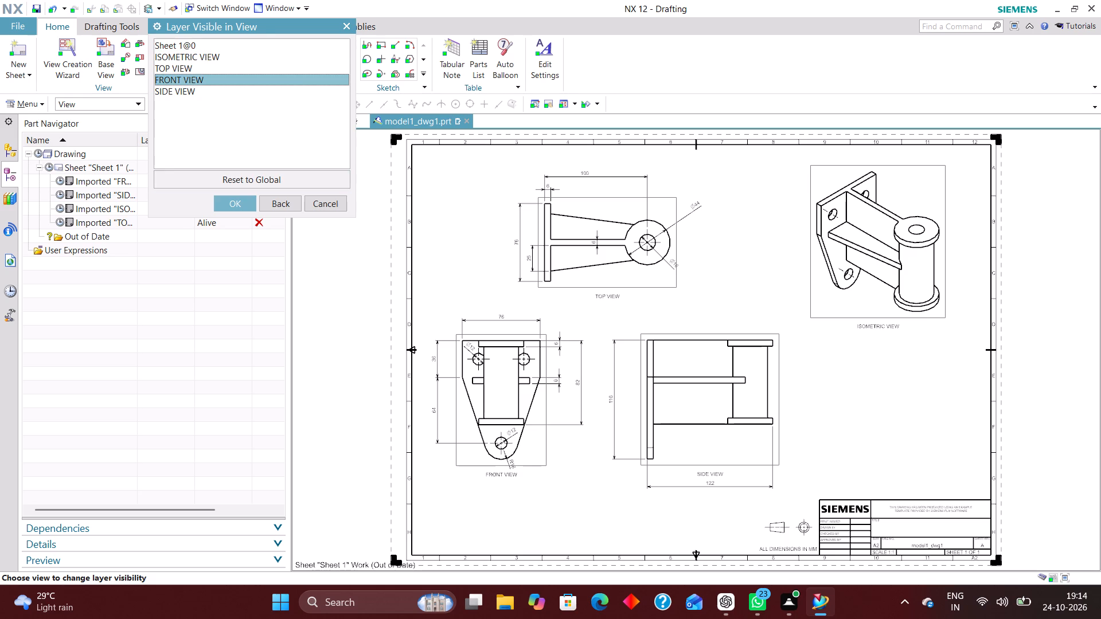
left_click(241, 202)
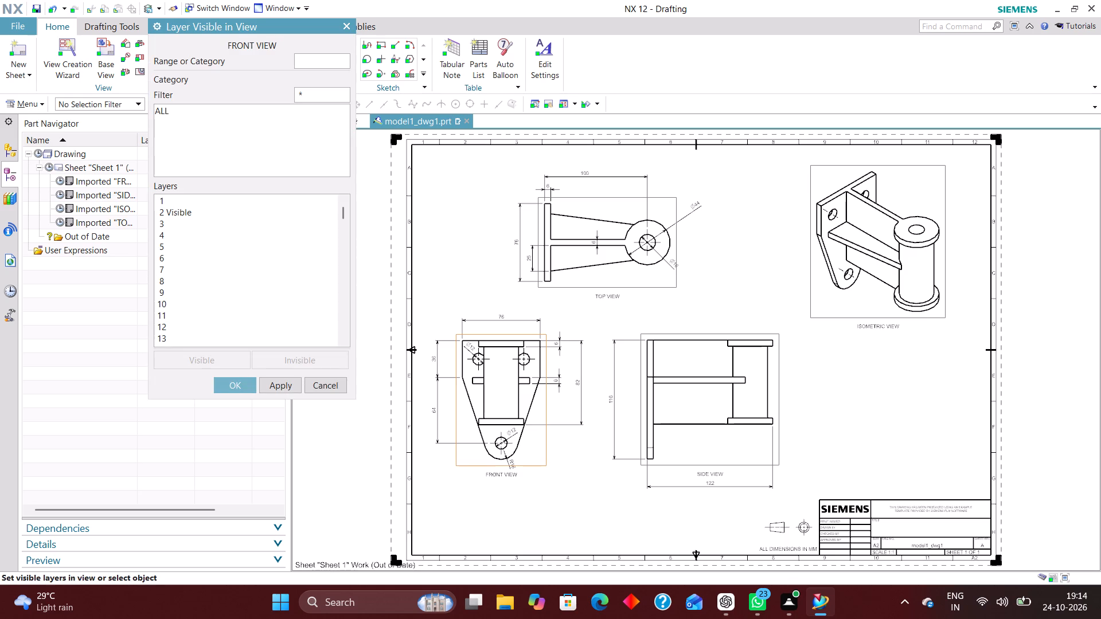
left_click(325, 389)
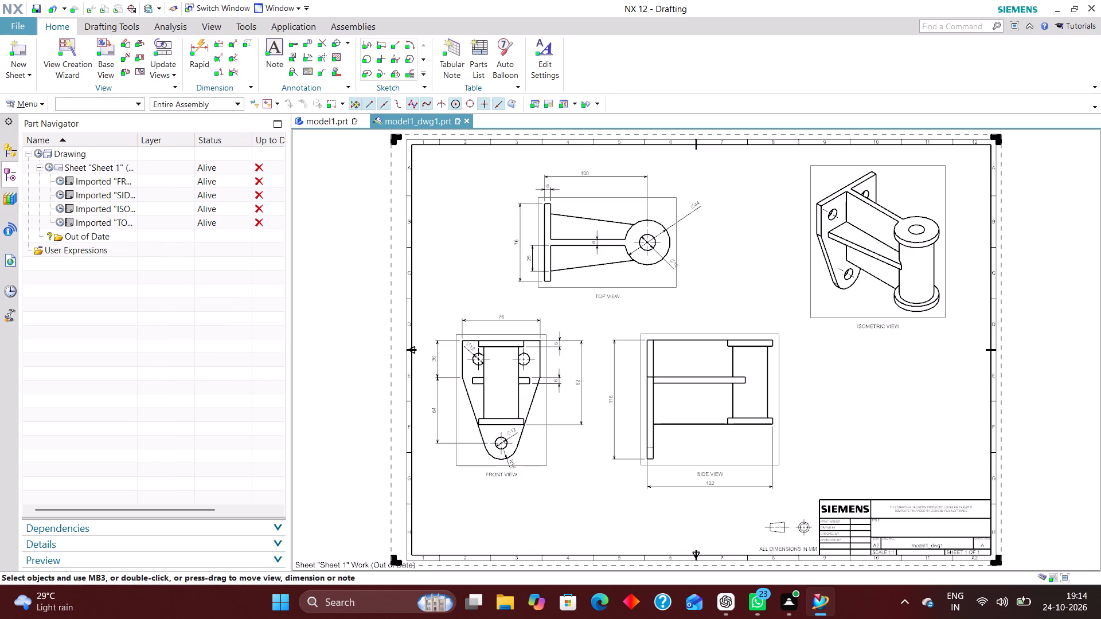
Update the out-of-date drawing views.
left_click(37, 152)
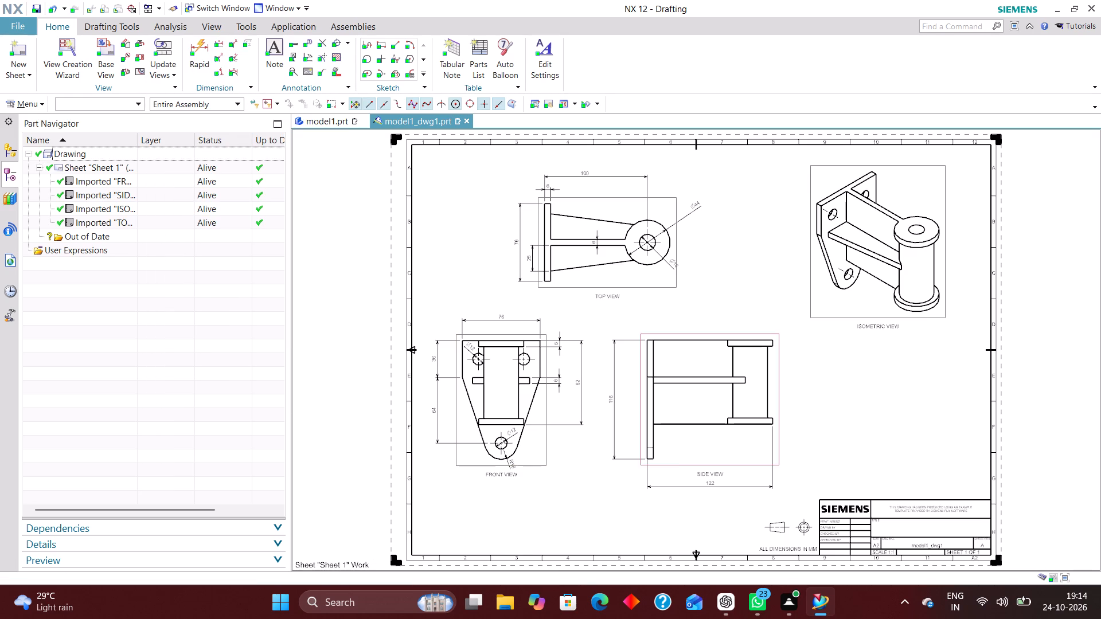
Move all dimensions on the drawing sheet to layer 223 with Edit Object Display.
left_click(93, 105)
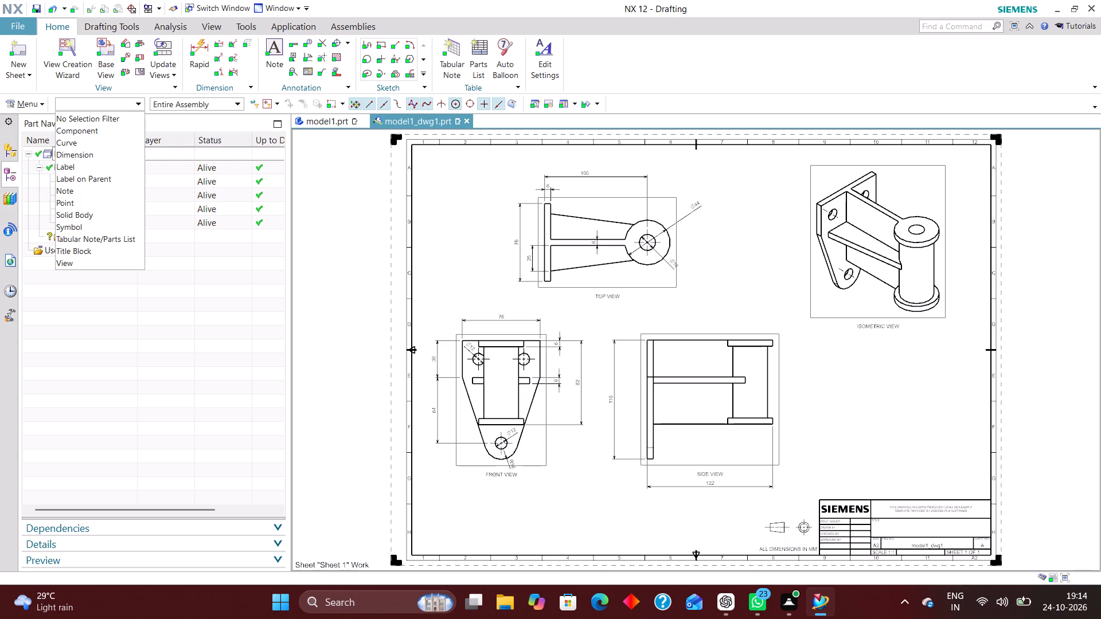
left_click(86, 155)
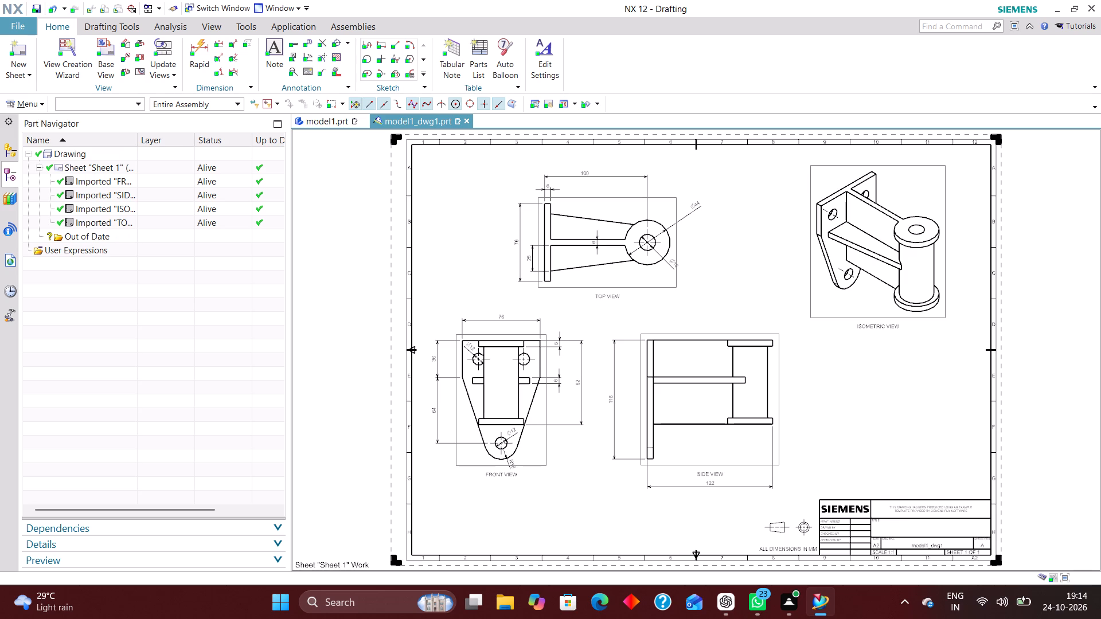
key("ctrl+a")
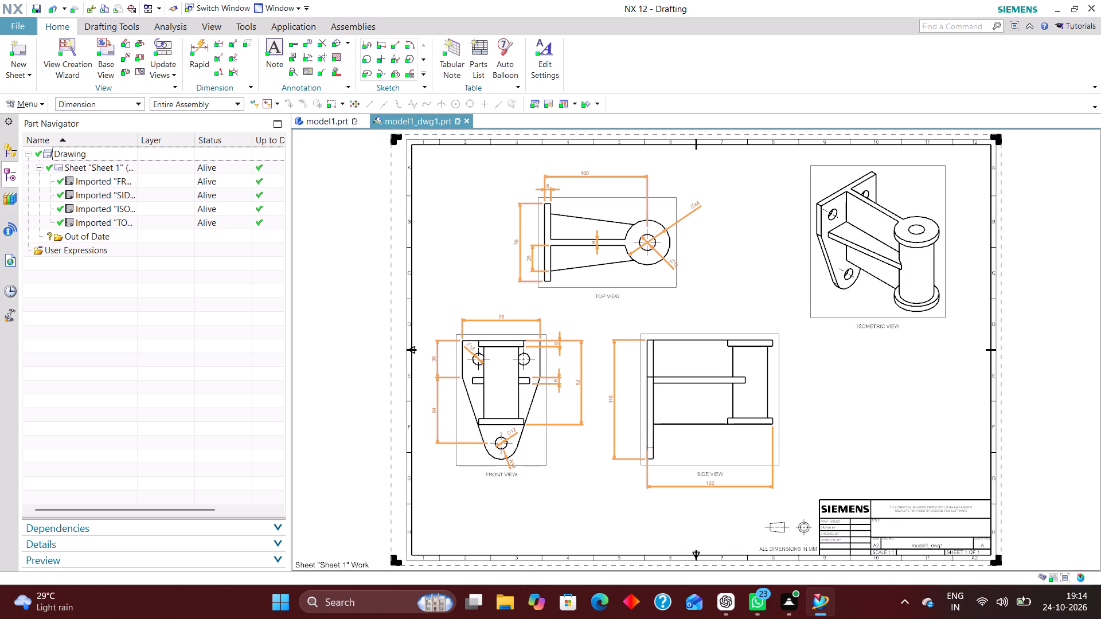
key("ctrl+j")
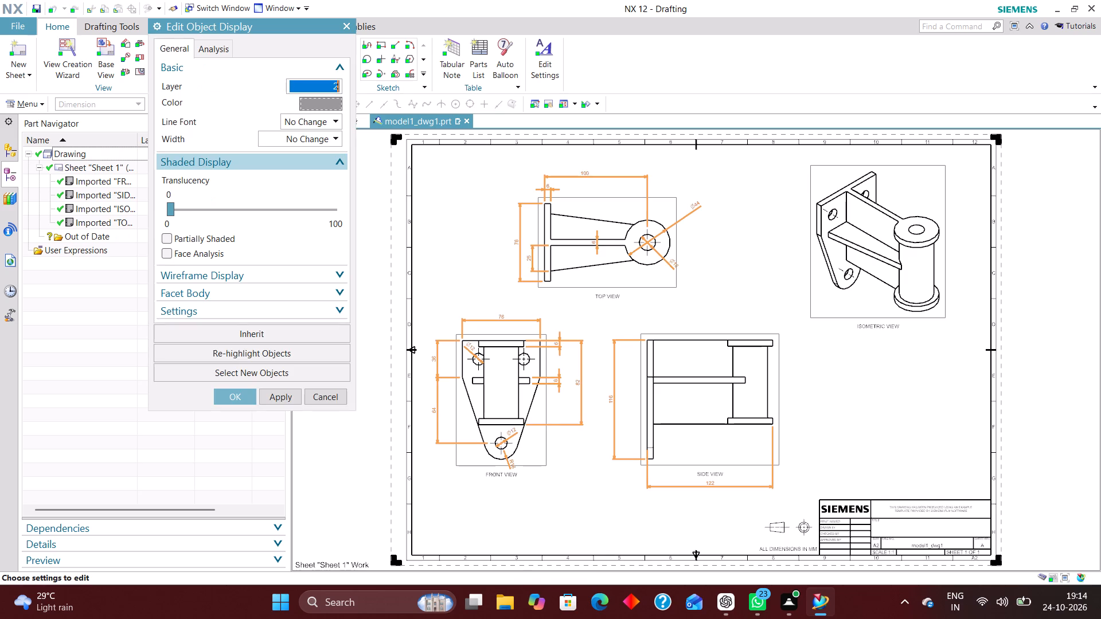
type("22")
key("3")
key("Return")
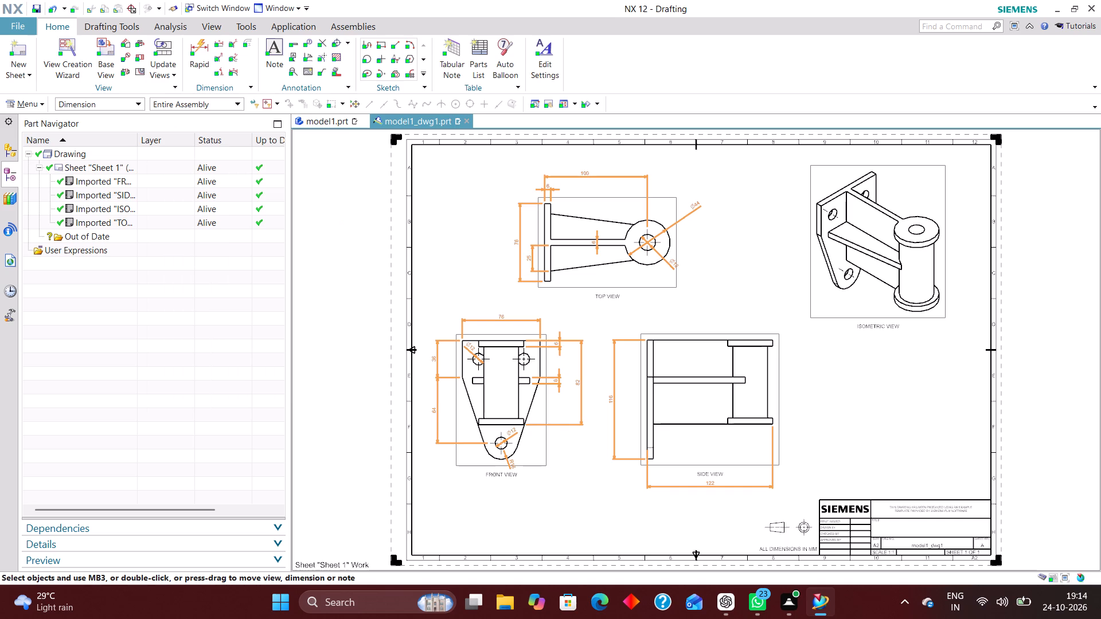
Move all notes on the drawing sheet to layer 224 with Edit Object Display.
left_click(120, 101)
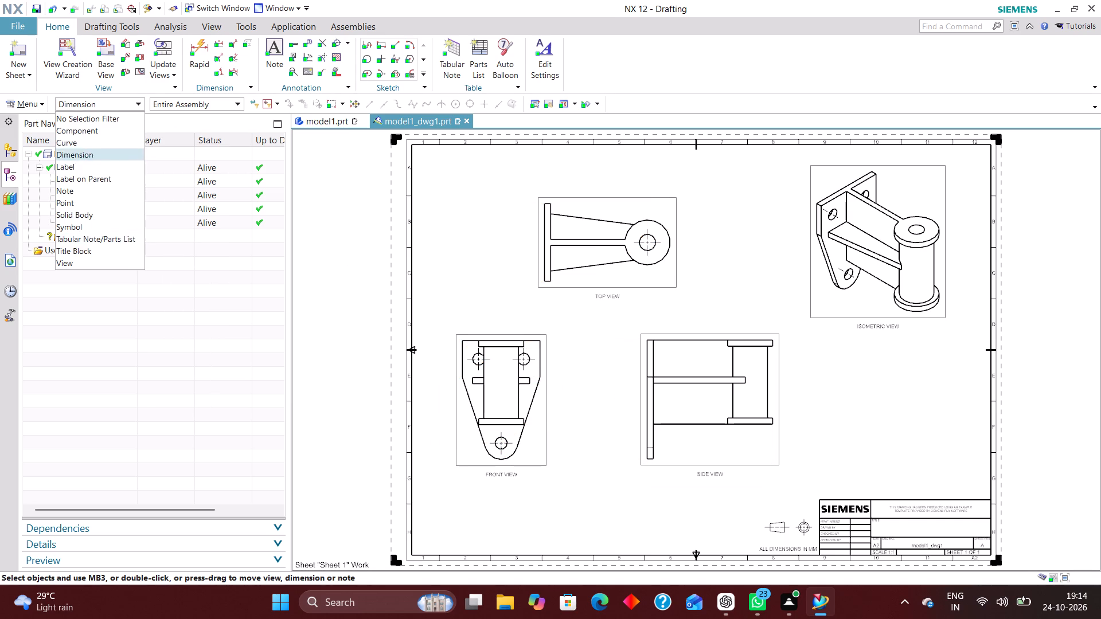
left_click(82, 186)
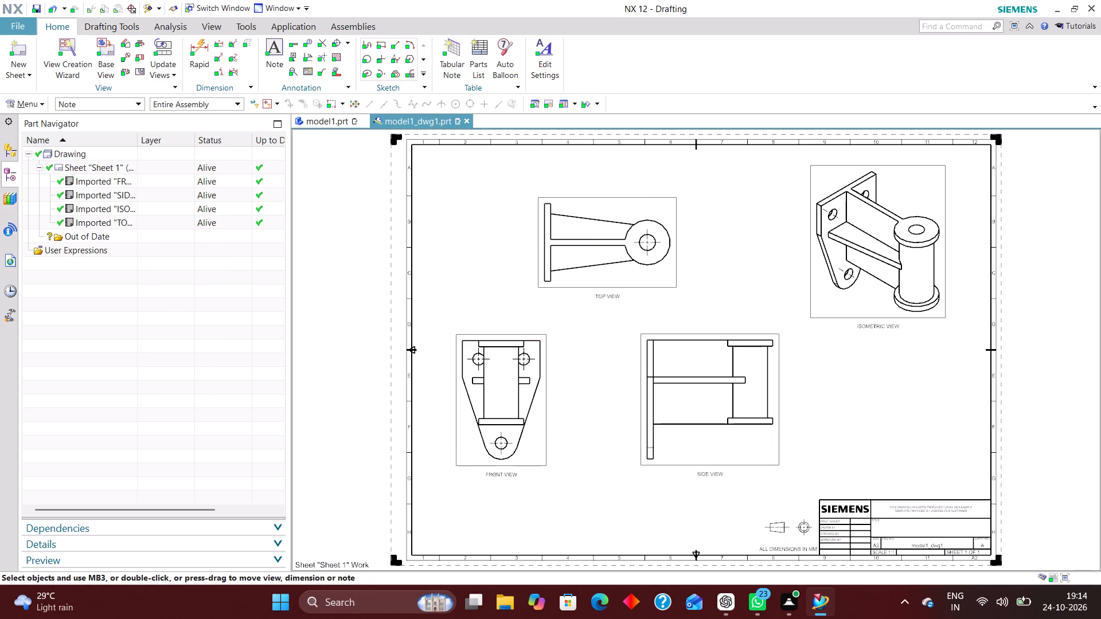
key("ctrl+a")
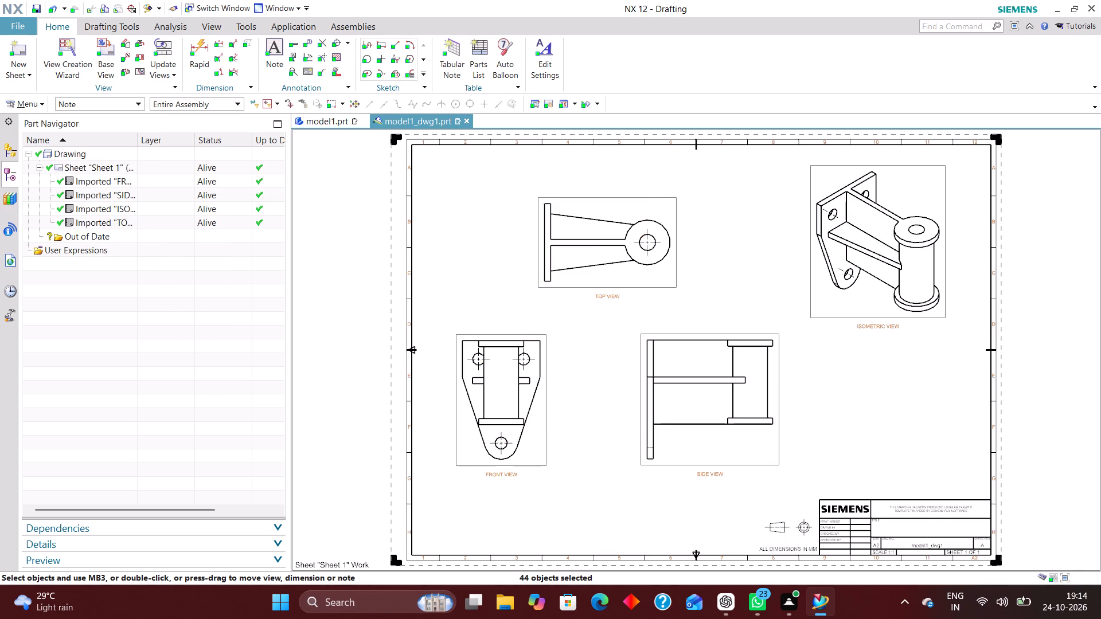
key("ctrl+j")
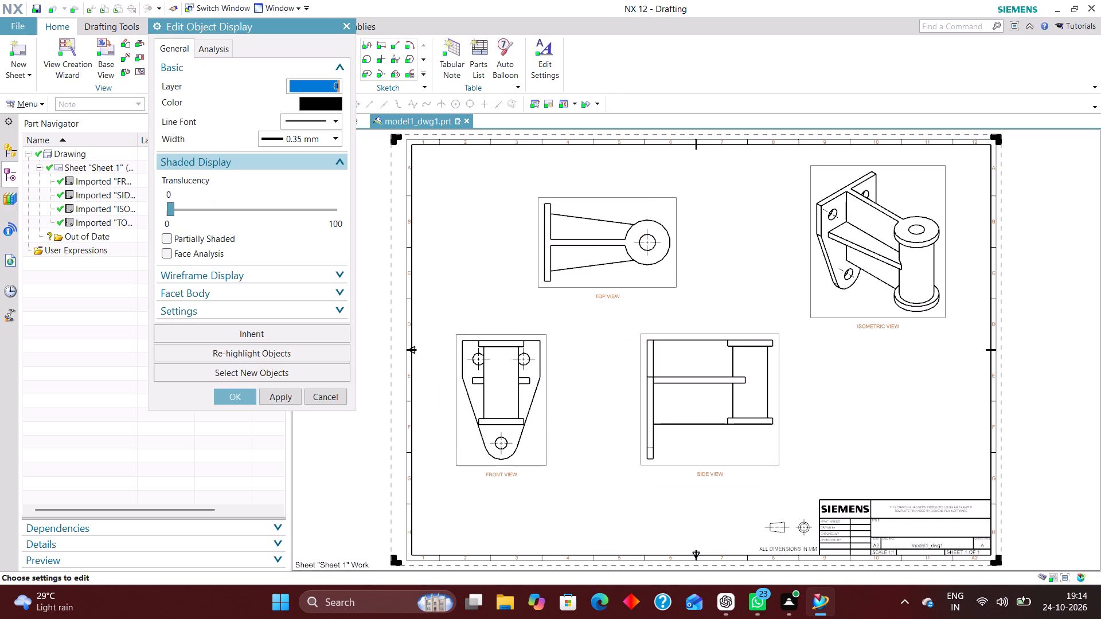
type("224")
key("Return")
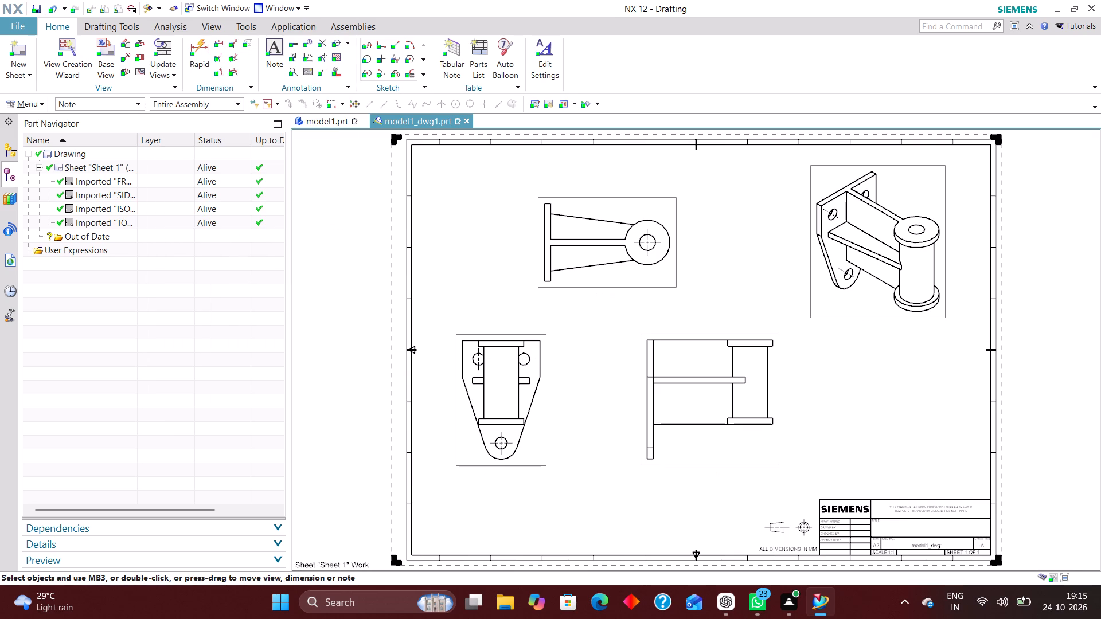
Move all symbols on the drawing sheet, including the centre marks, to layer 225 with Edit Object Display.
left_click(103, 107)
left_click(97, 226)
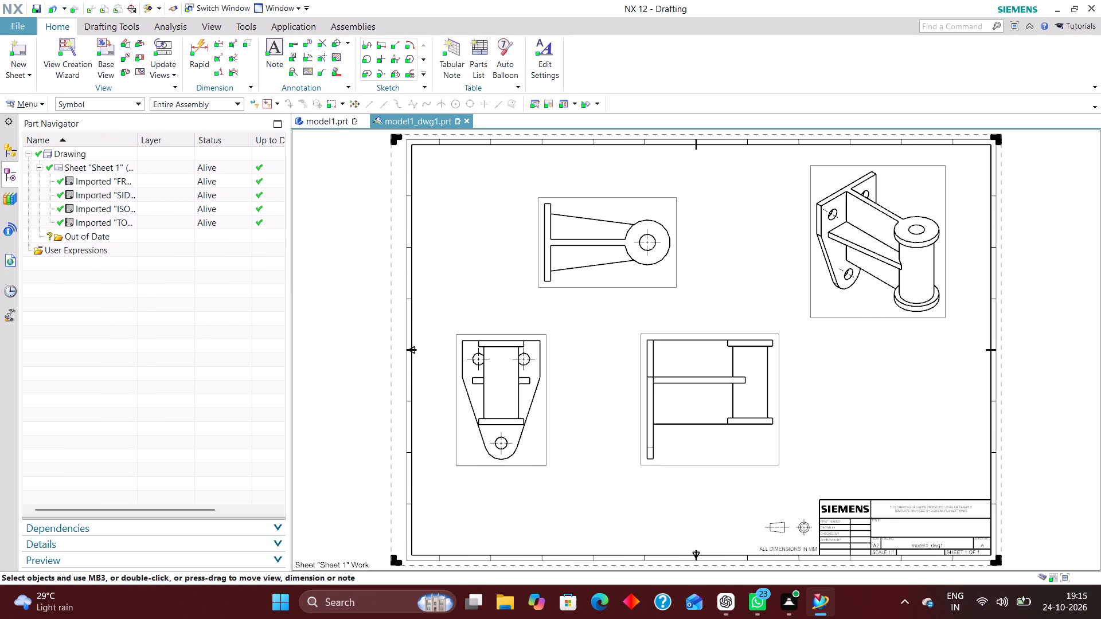
key("ctrl+a")
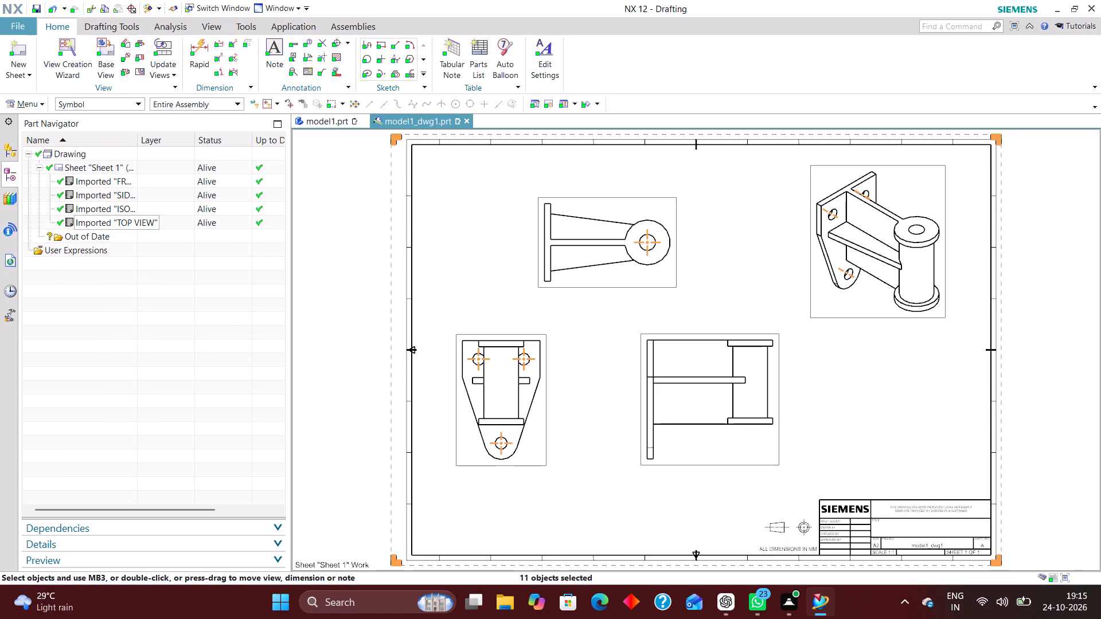
key("ctrl+j")
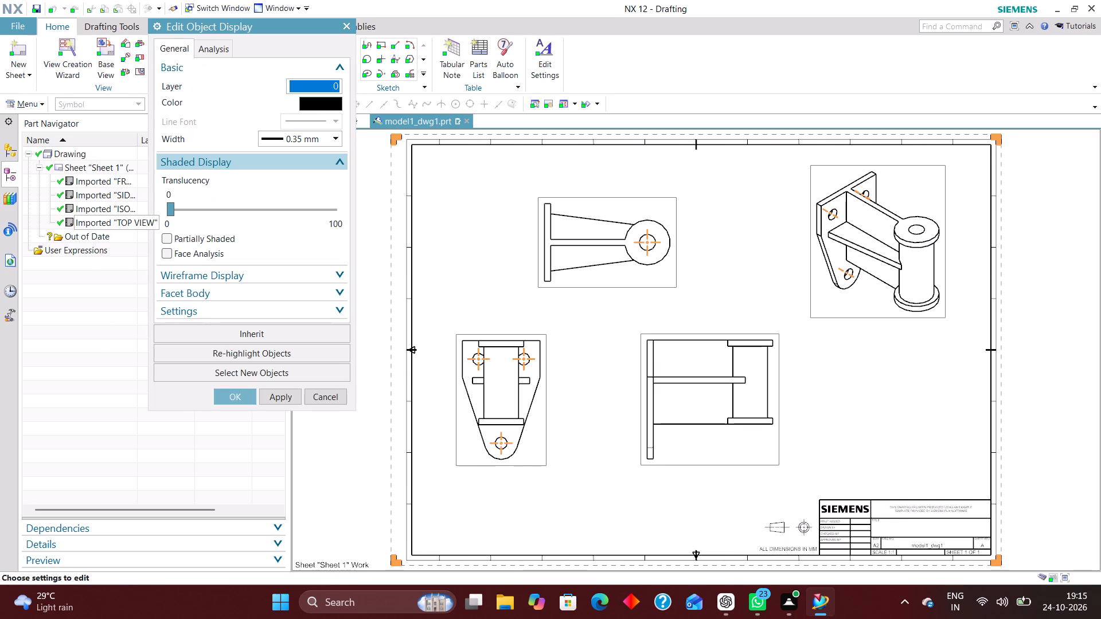
type("225")
key("Return")
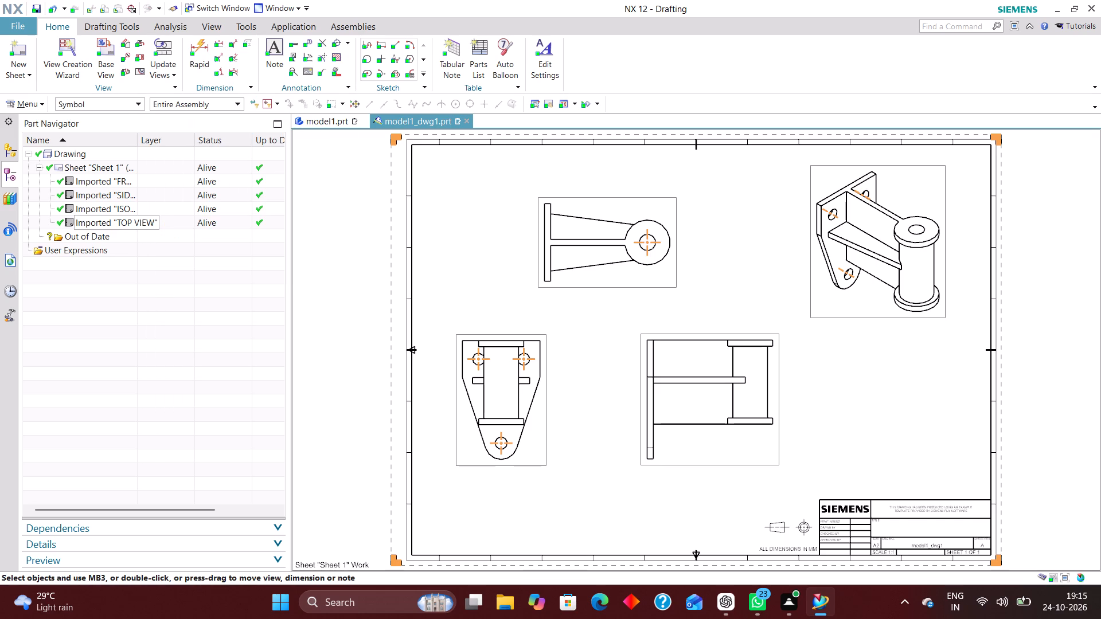
Select the title block and accept its object display settings with layer 256.
left_click(103, 106)
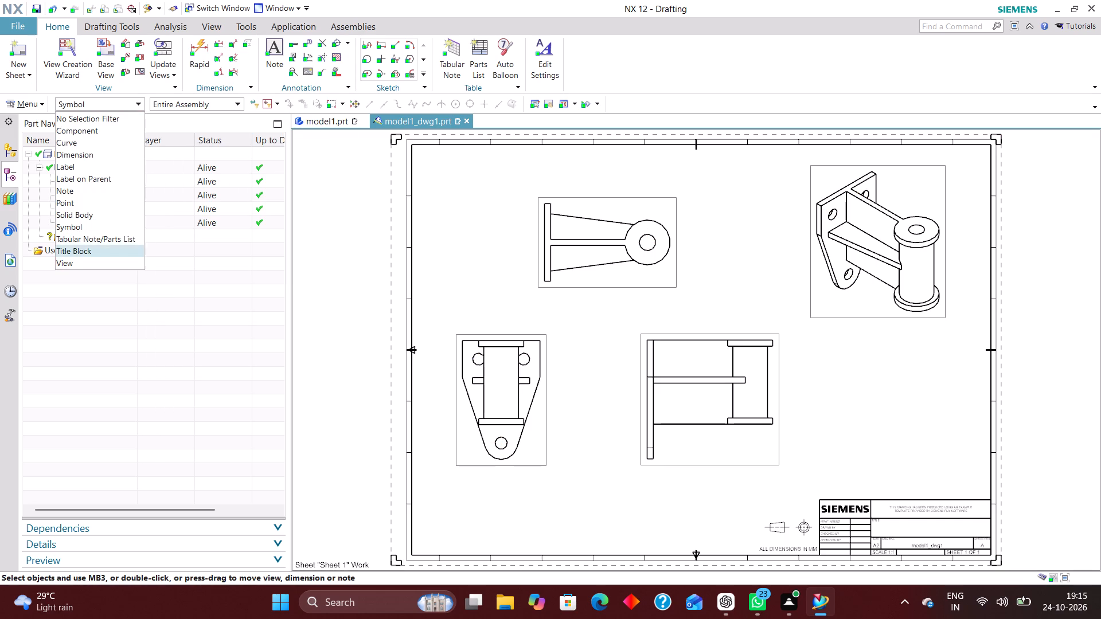
left_click(95, 255)
key("ctrl+a")
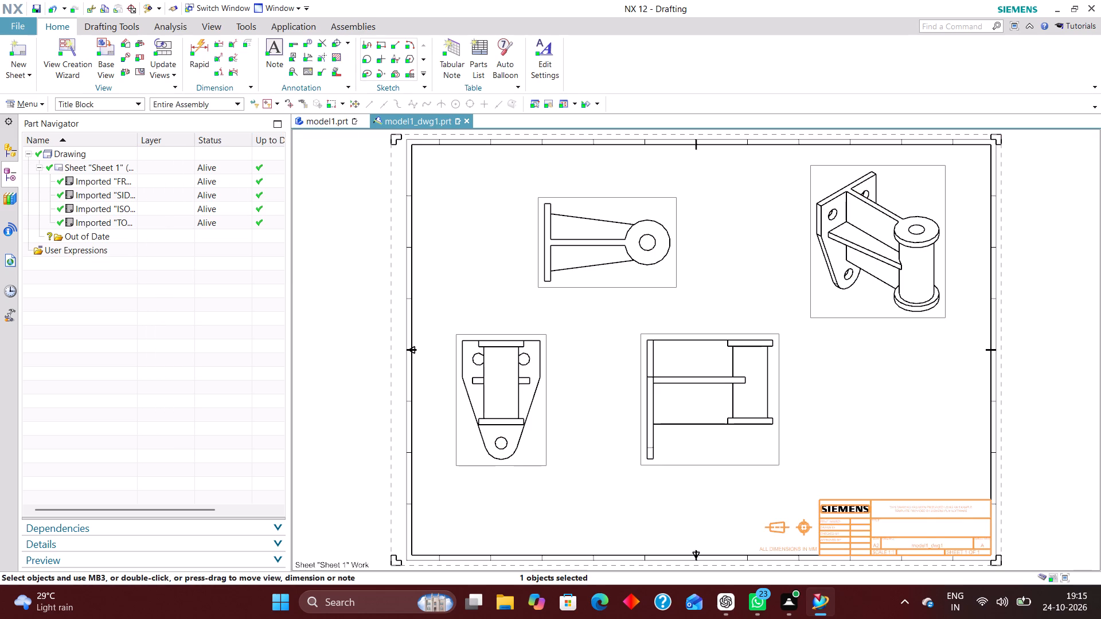
key("ctrl+j")
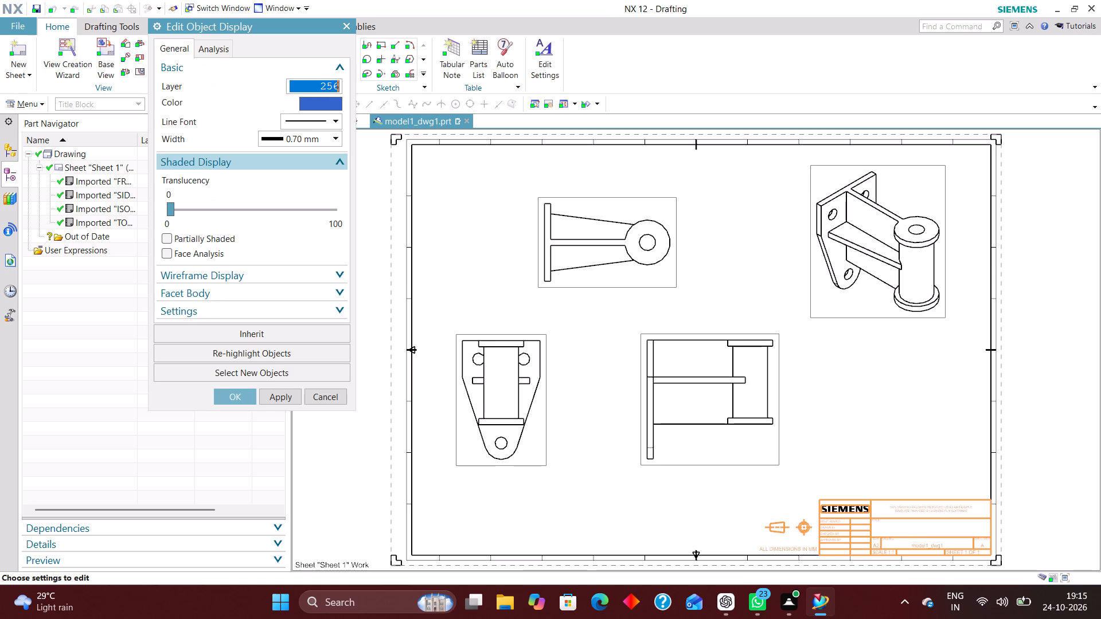
left_click(231, 397)
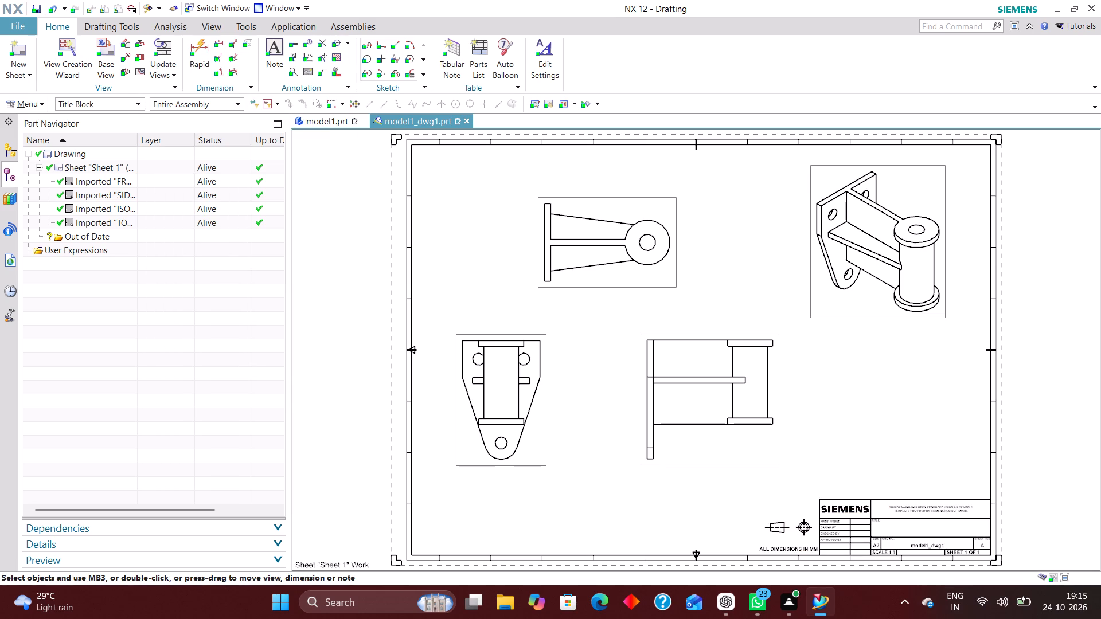
key("ctrl+j")
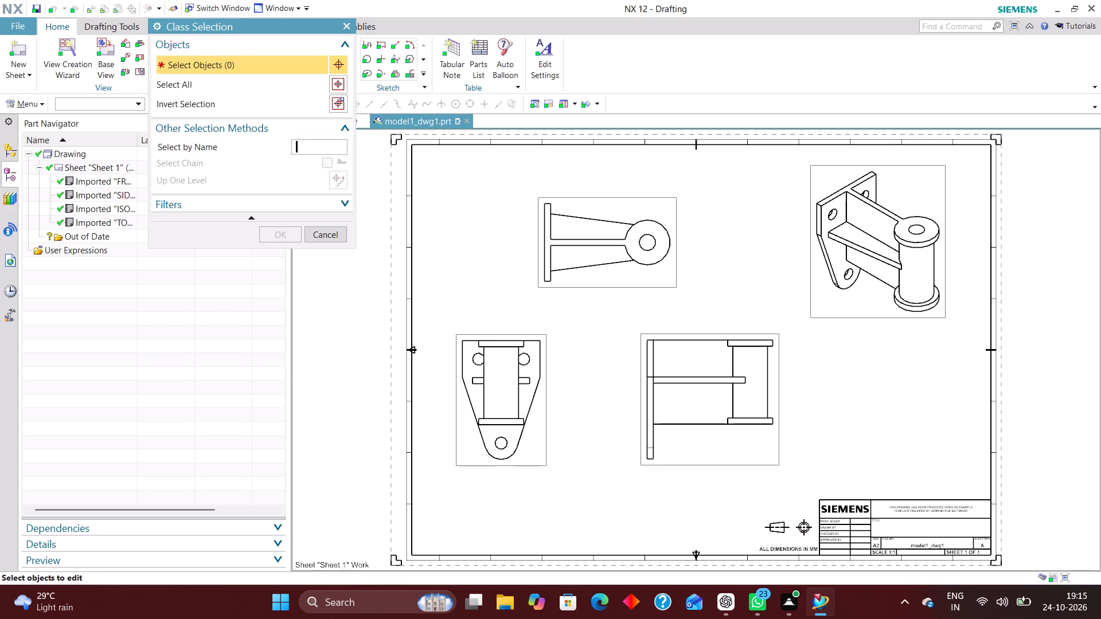
left_click(333, 237)
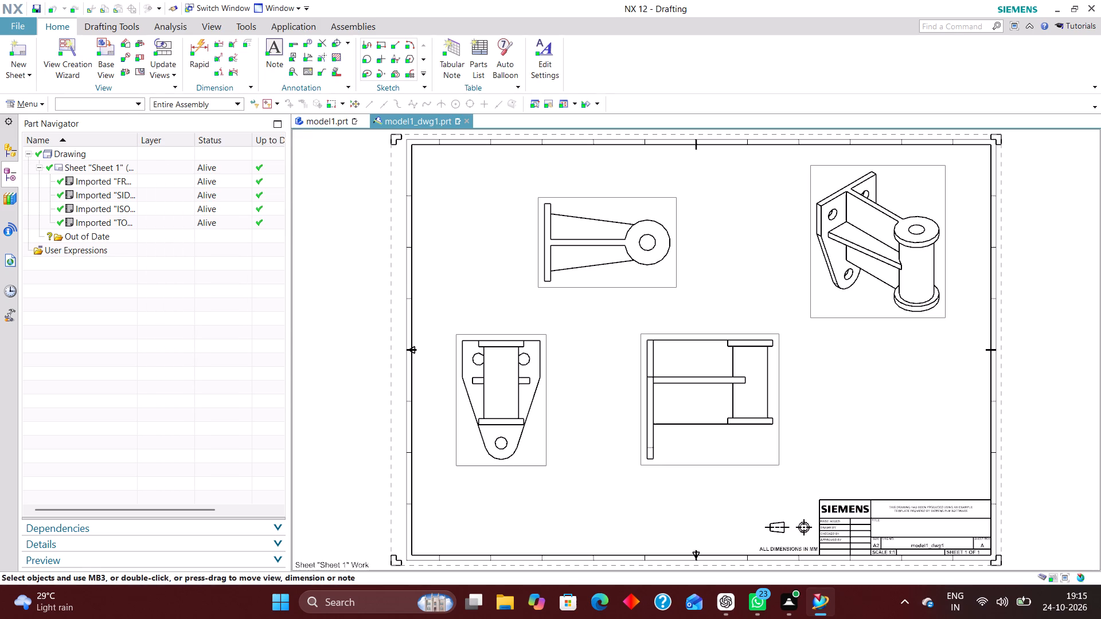
Set every layer in the ALL category to visible only in Layer Settings.
key("ctrl+l")
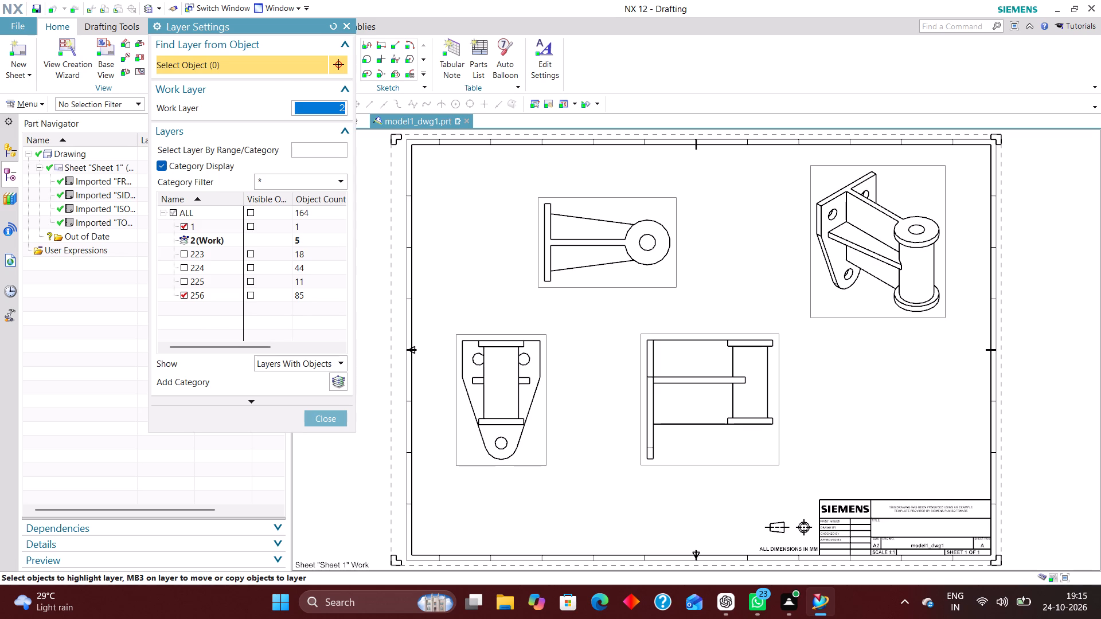
left_click(171, 211)
left_click(251, 214)
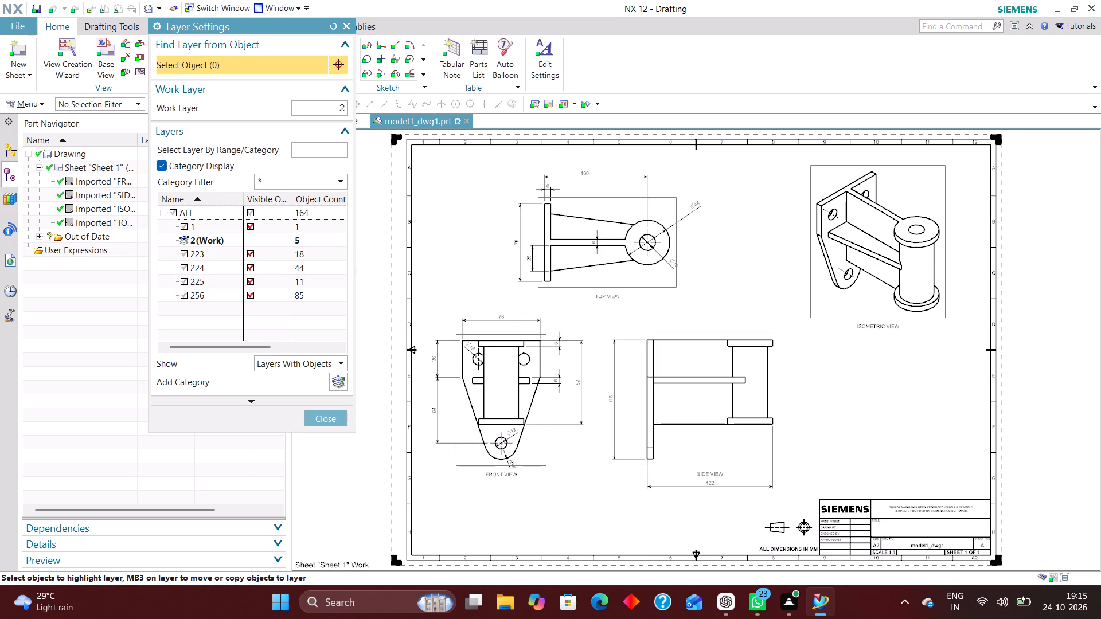
left_click(317, 416)
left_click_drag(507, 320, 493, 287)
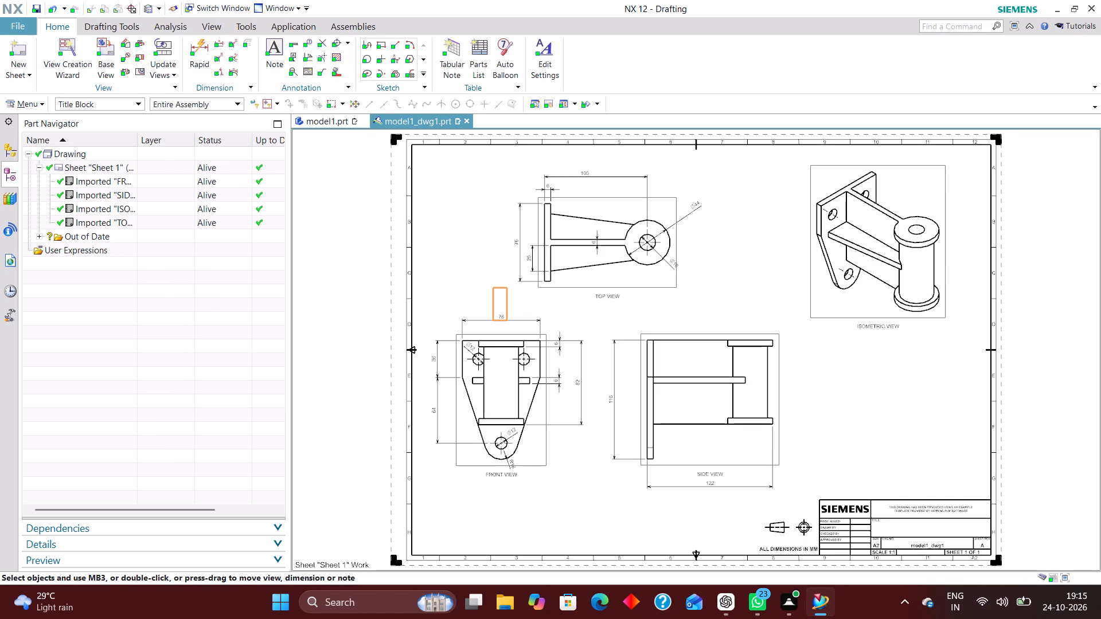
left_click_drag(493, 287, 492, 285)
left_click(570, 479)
Turn off the view border display in the View Workflow settings of Drafting Preferences and accept.
left_click(33, 104)
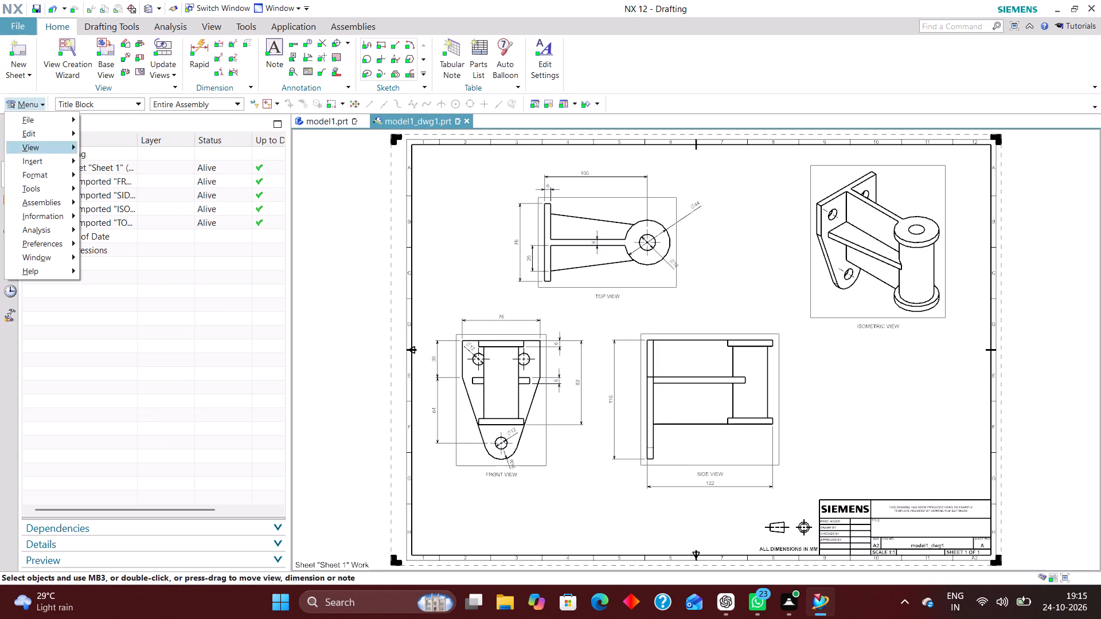
left_click(57, 239)
left_click(149, 291)
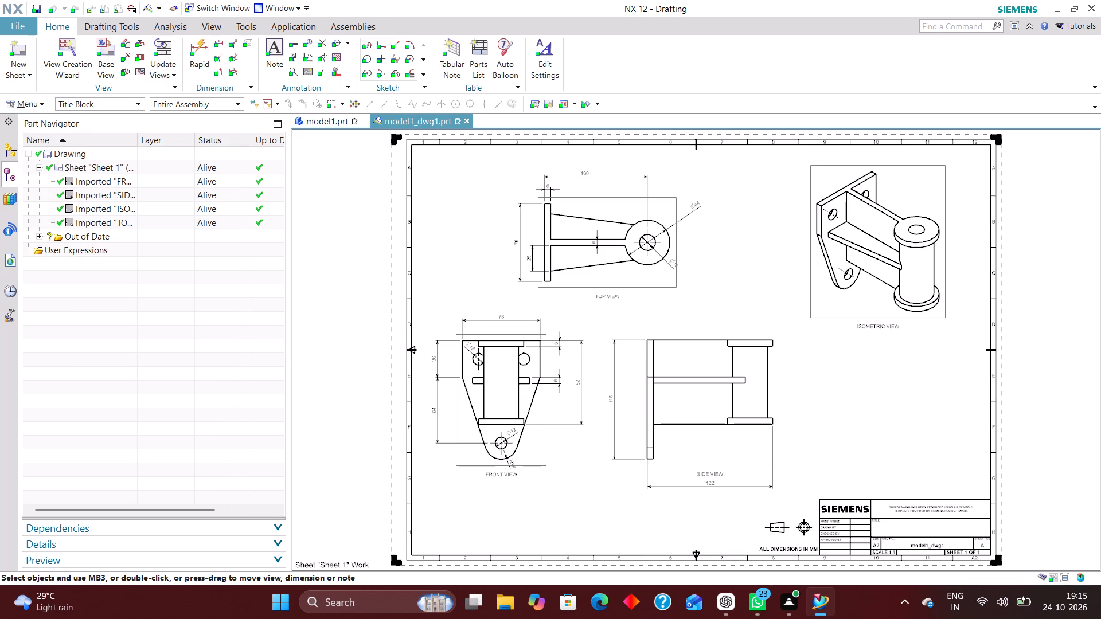
scroll(190, 202, "down", 7)
scroll(188, 222, "up", 2)
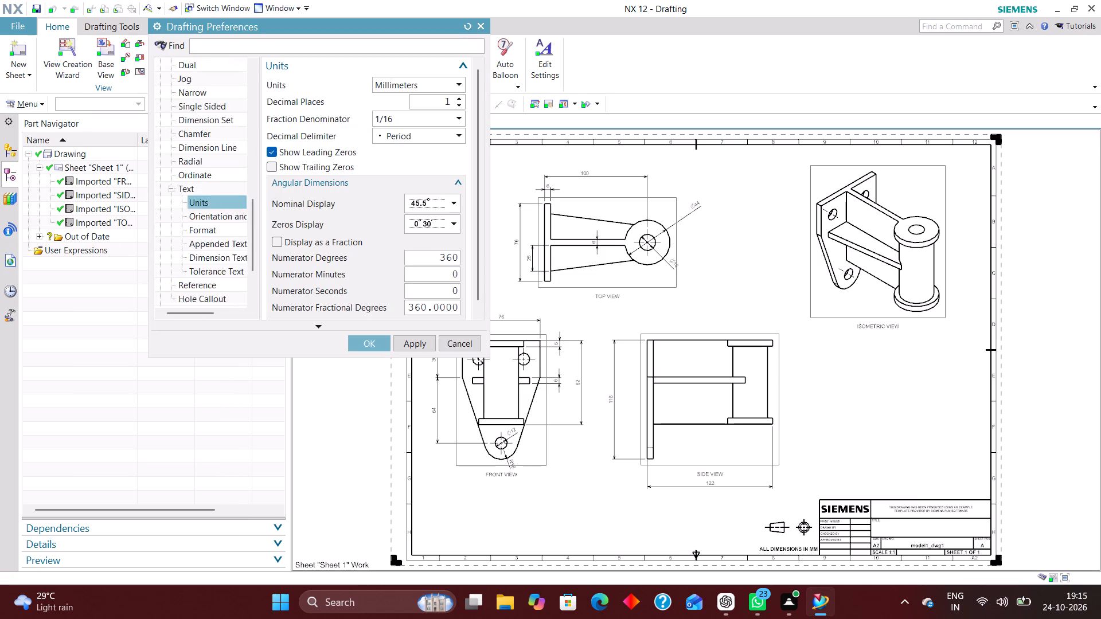
scroll(188, 222, "up", 8)
left_click(201, 226)
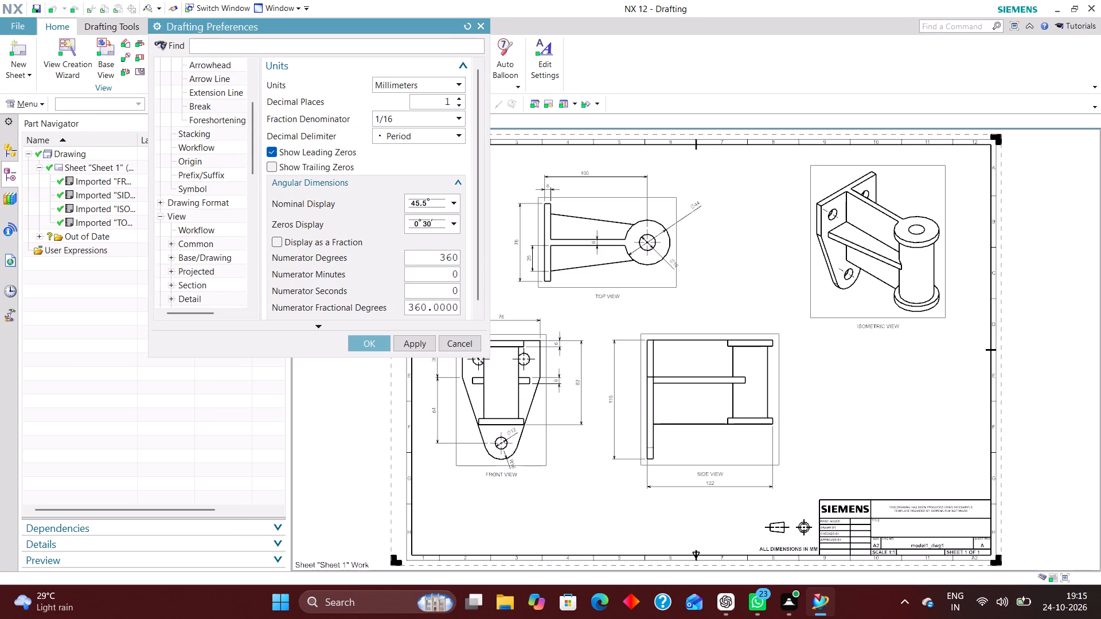
left_click(275, 85)
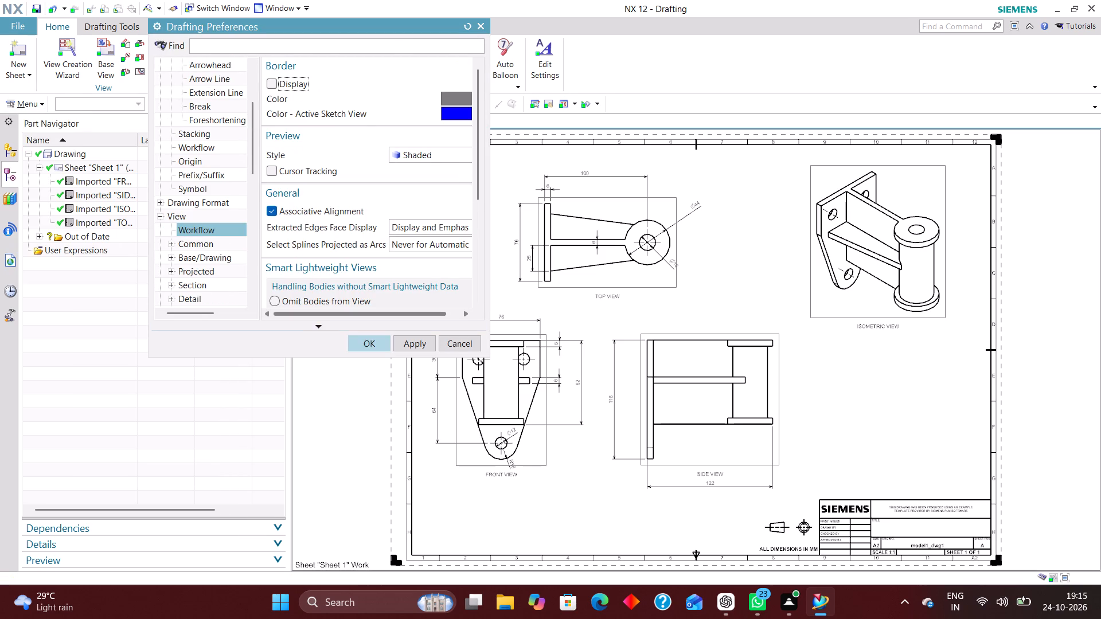
left_click(371, 344)
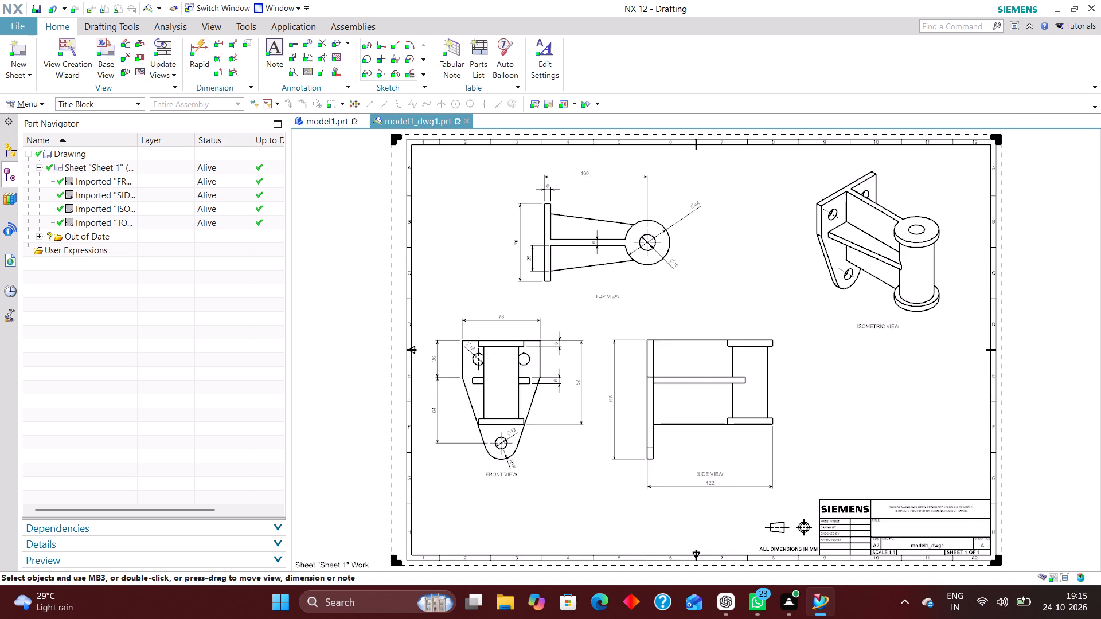
Examine the drawing sheet's views, dimensions and title block, then fit the whole sheet in view.
scroll(616, 334, "down", 2)
right_click_drag(725, 285, 697, 312)
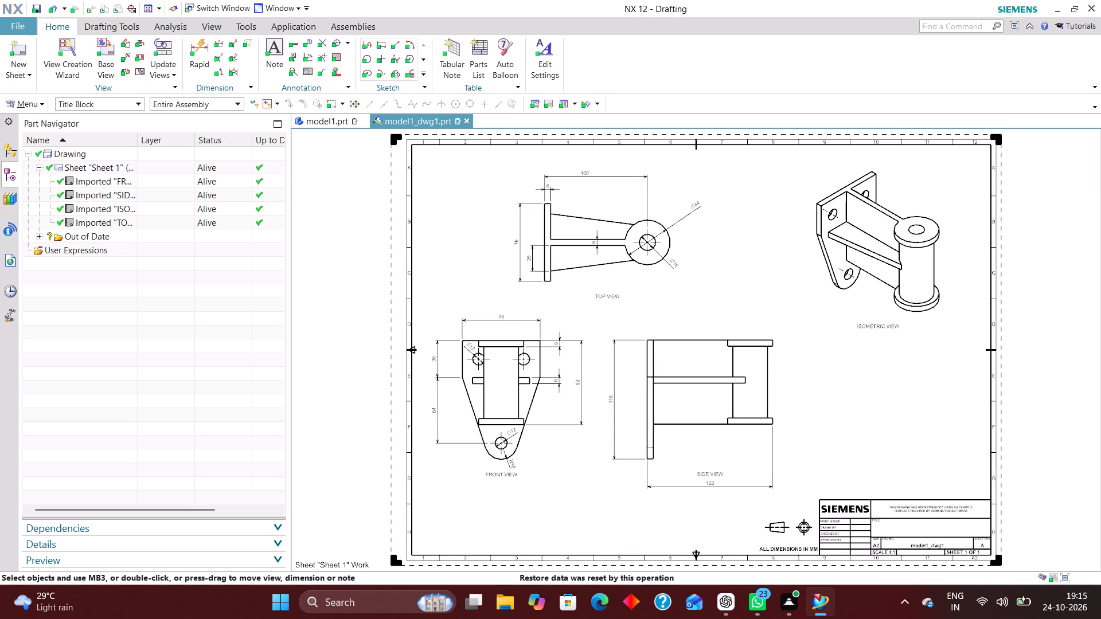
scroll(667, 307, "down", 1)
scroll(840, 332, "up", 3)
scroll(693, 316, "down", 2)
scroll(755, 364, "down", 1)
scroll(565, 239, "up", 2)
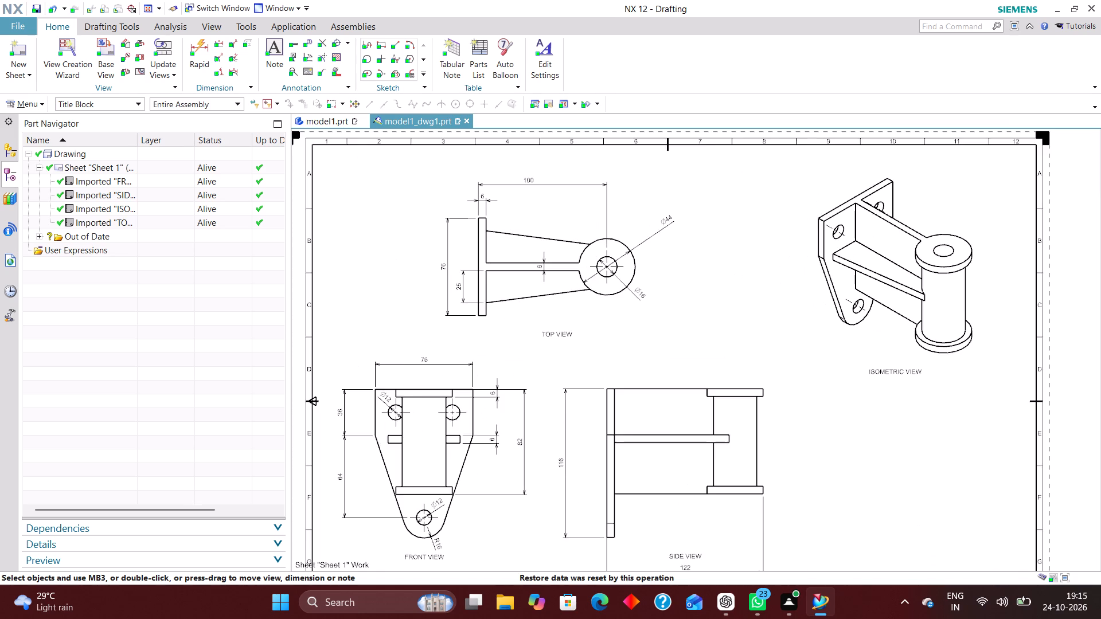
scroll(489, 242, "down", 2)
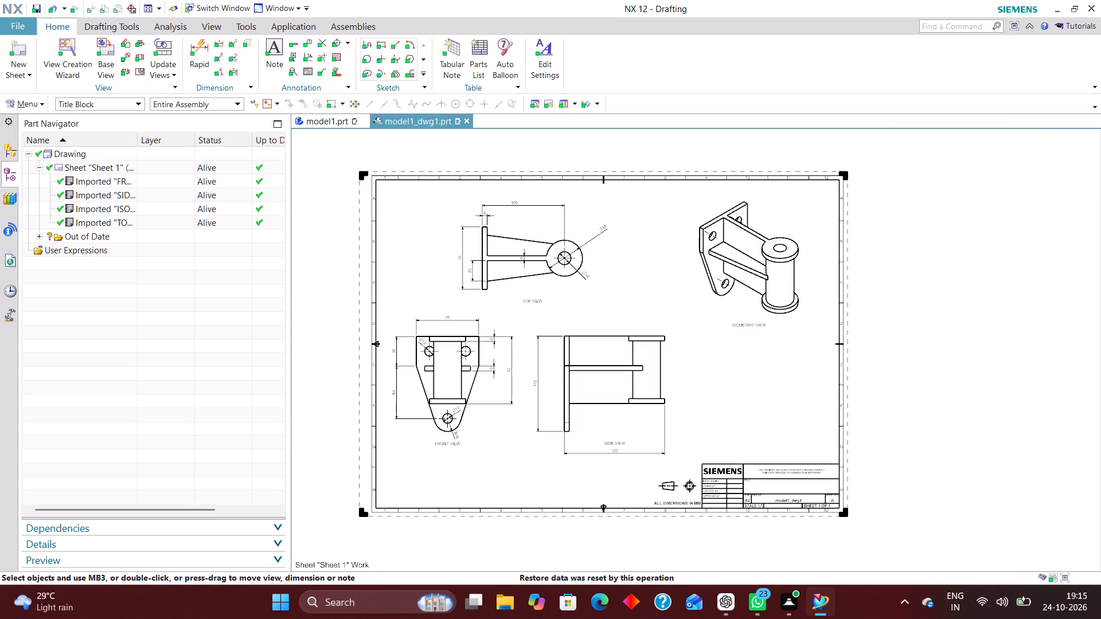
right_click_drag(672, 237, 627, 323)
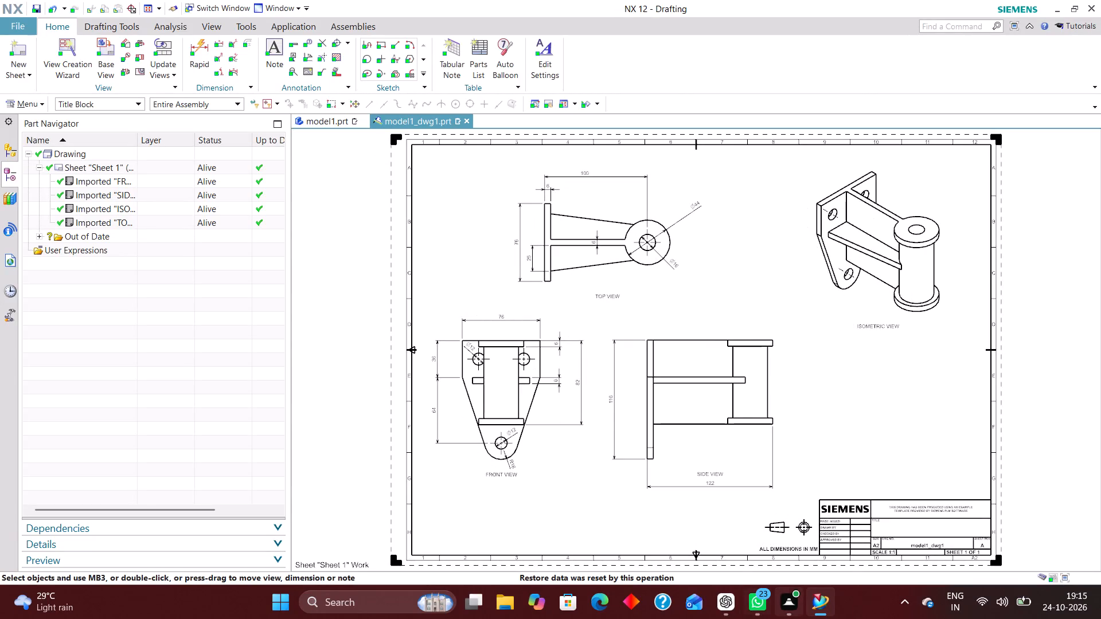
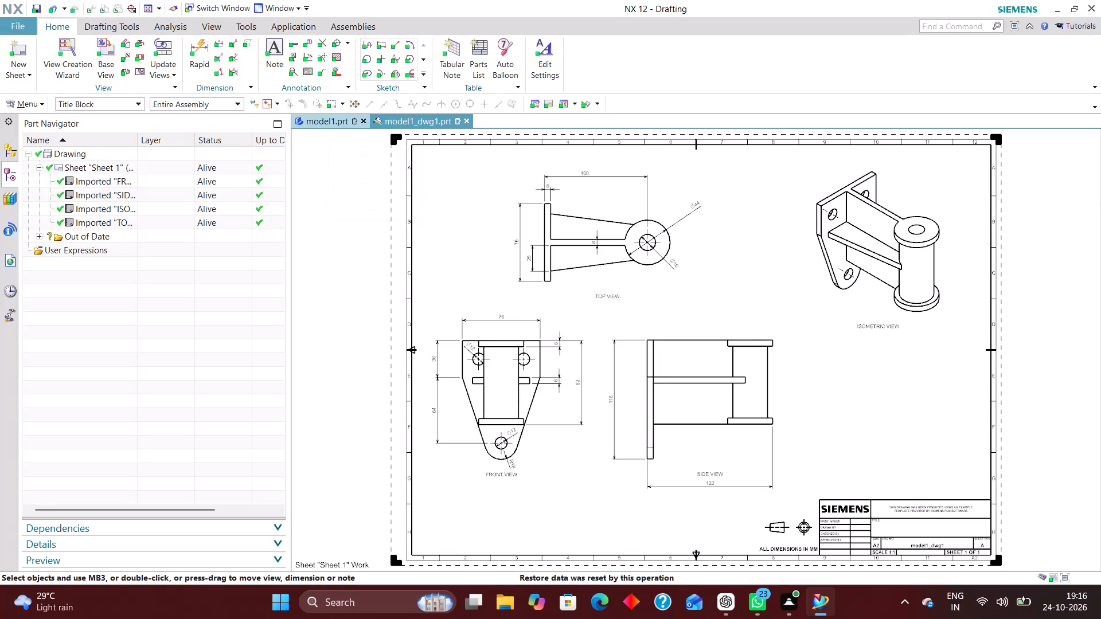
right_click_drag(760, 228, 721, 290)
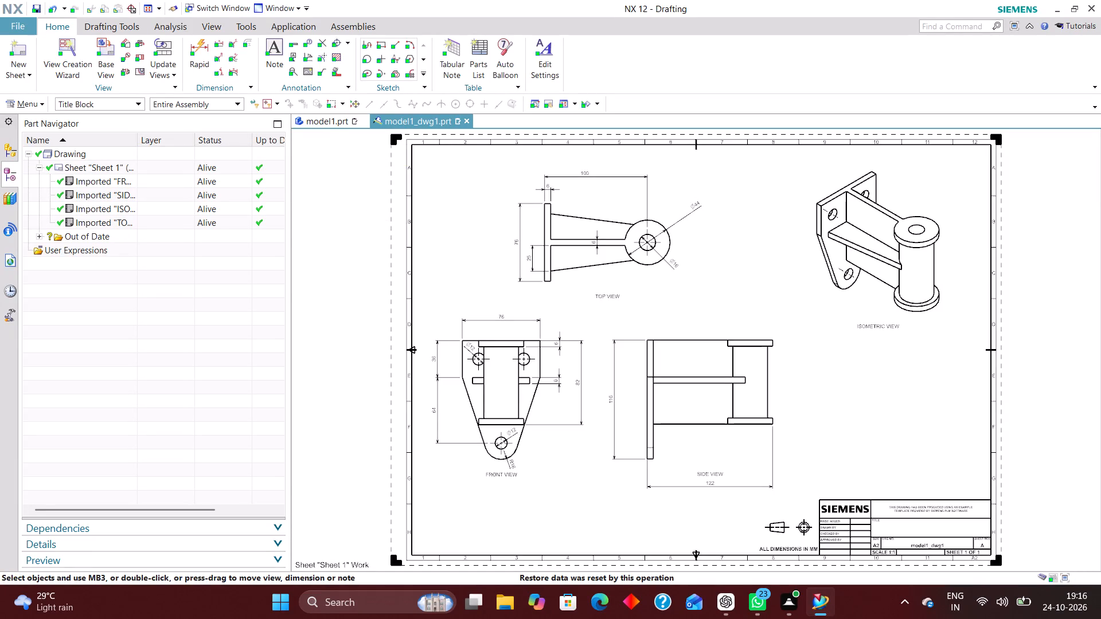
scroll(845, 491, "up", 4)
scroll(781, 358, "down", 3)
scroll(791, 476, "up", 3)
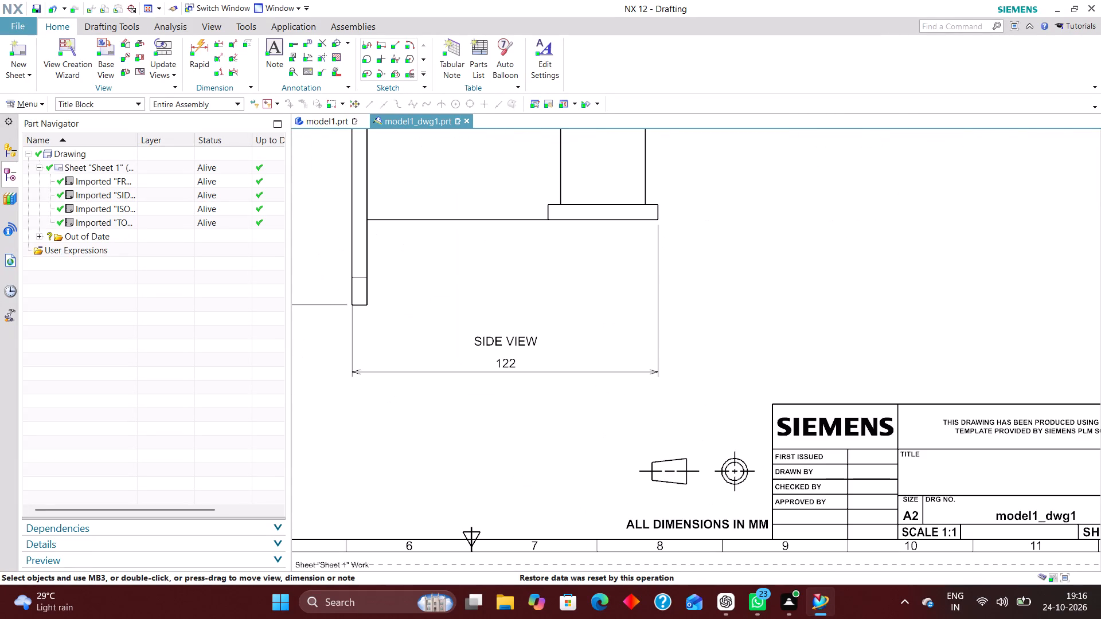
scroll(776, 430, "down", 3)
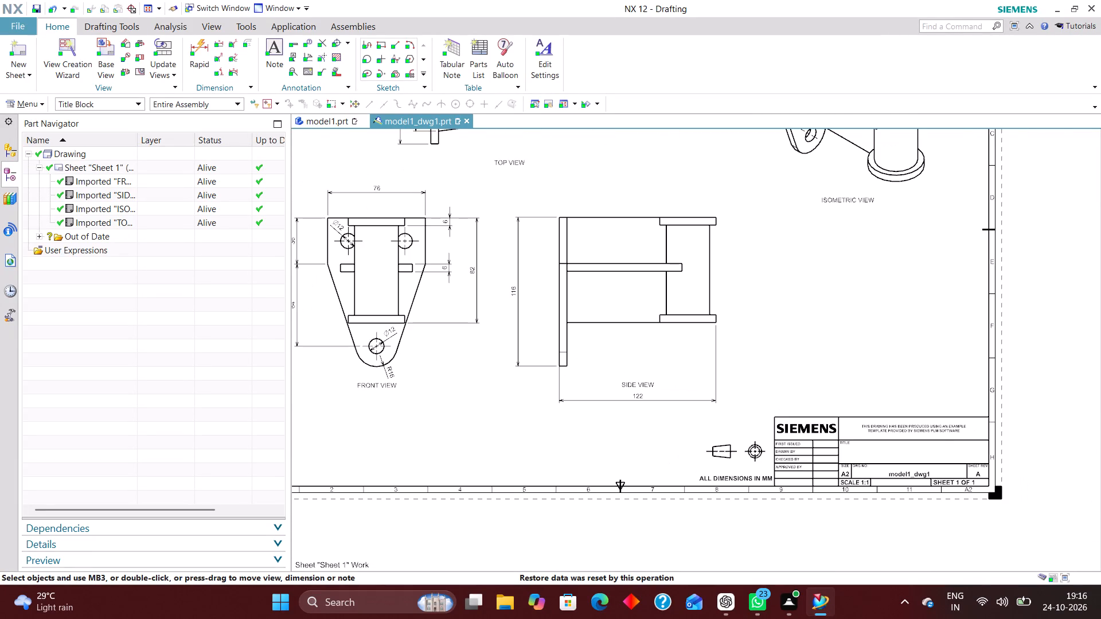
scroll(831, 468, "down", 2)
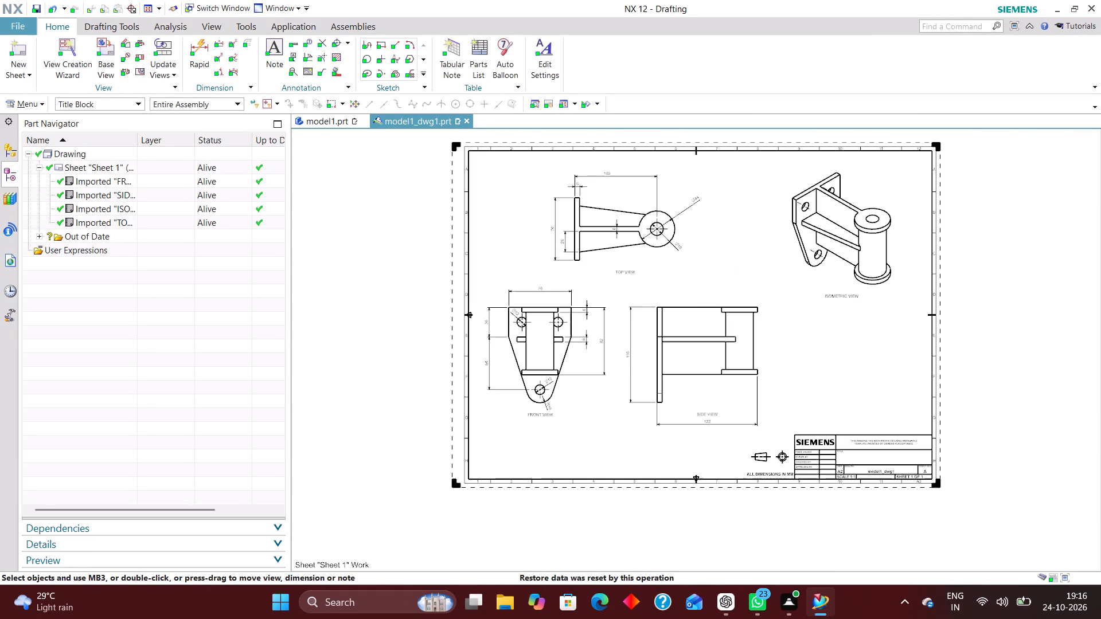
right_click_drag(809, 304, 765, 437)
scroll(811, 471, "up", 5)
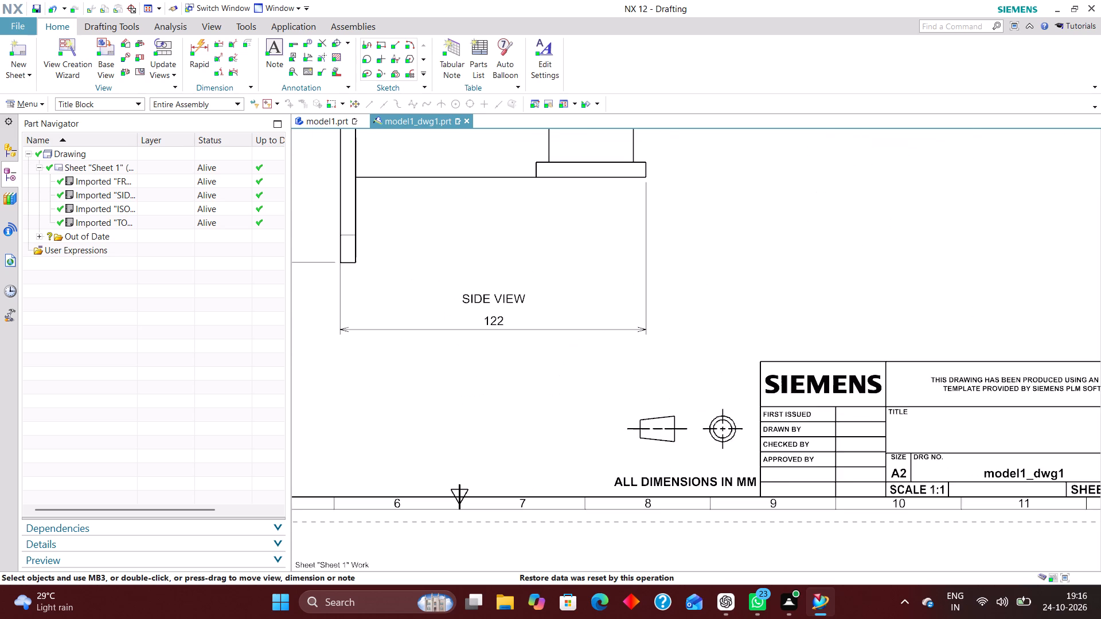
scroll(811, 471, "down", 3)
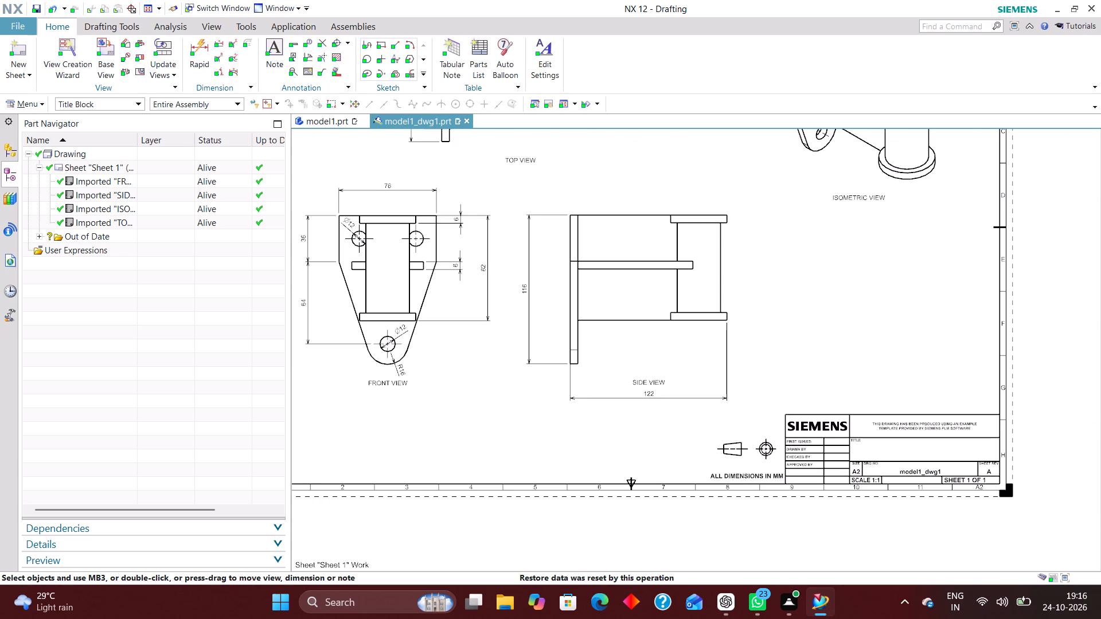
Reset the selection type filter from Title Block to No Selection Filter.
left_click(130, 106)
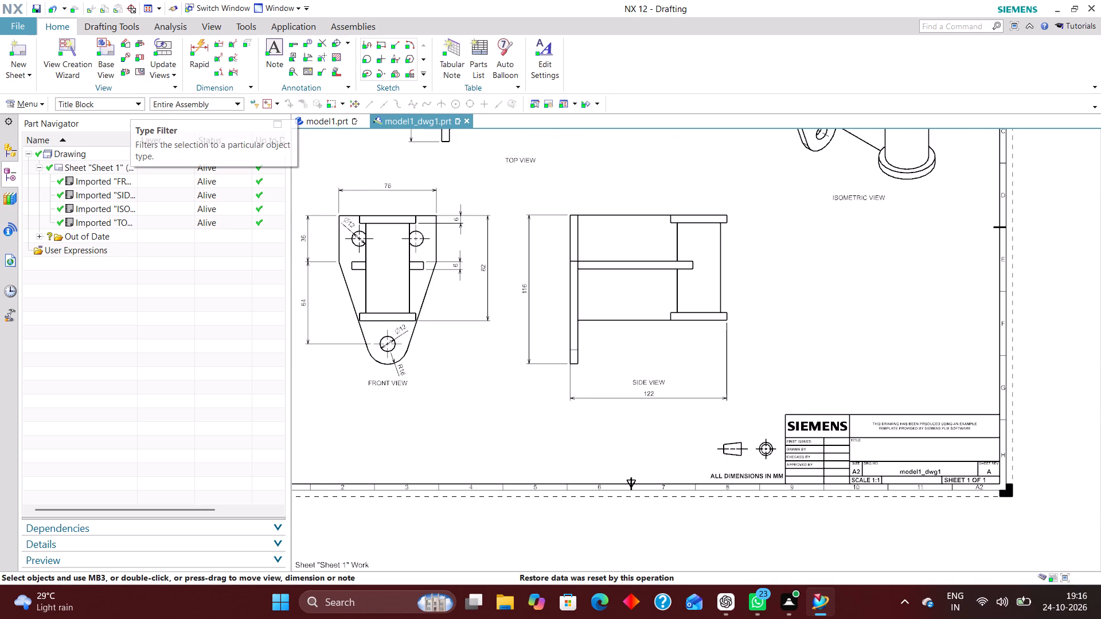
left_click(128, 114)
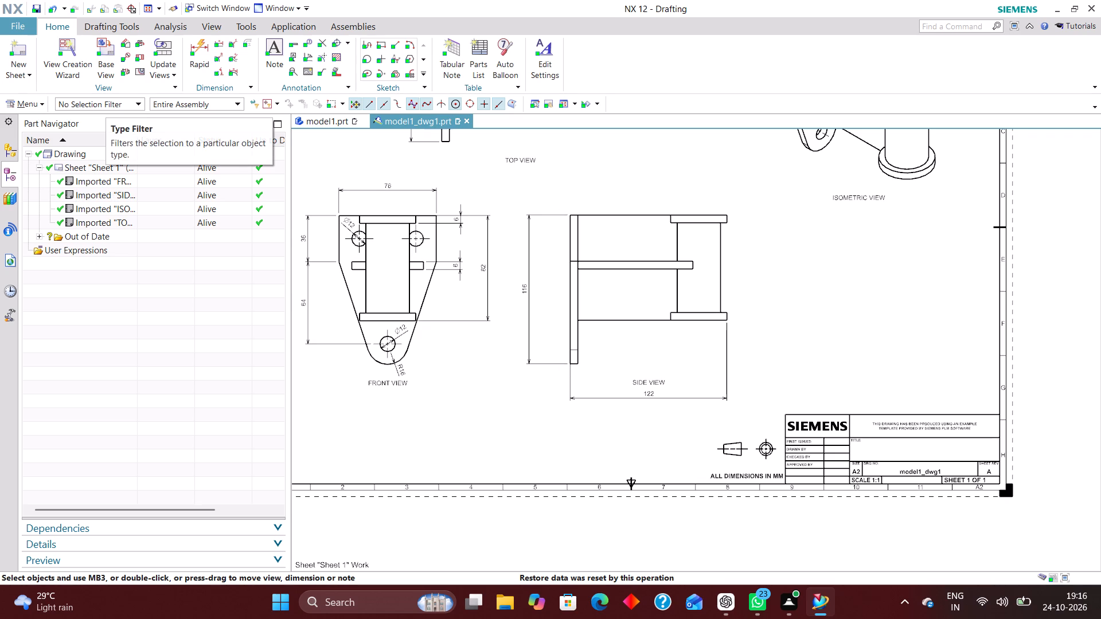
Make all layers in the ALL category selectable in the layer settings.
key("ctrl+l")
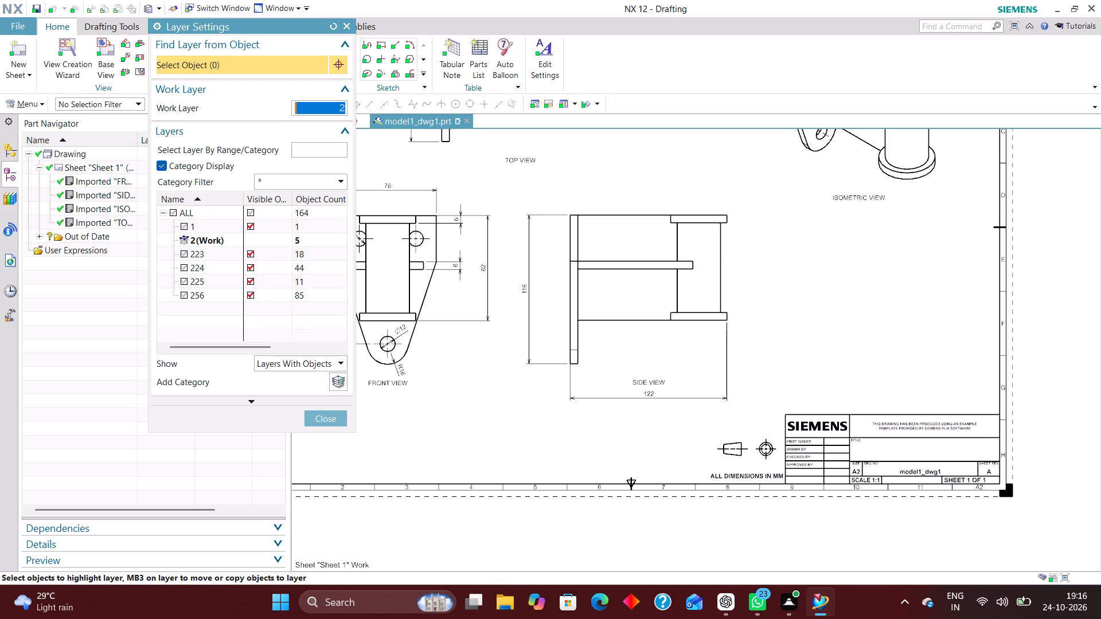
left_click(172, 208)
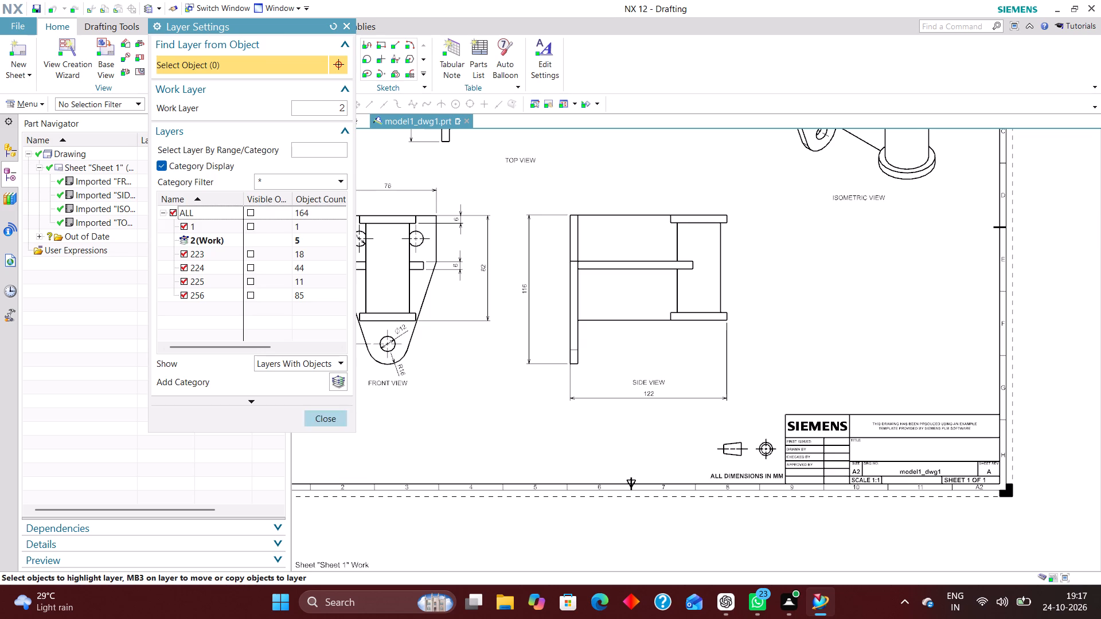
left_click(328, 421)
Populate the title block's empty title cell (Label7) with PILLAR MOUNTING BRACKET.
right_click(783, 430)
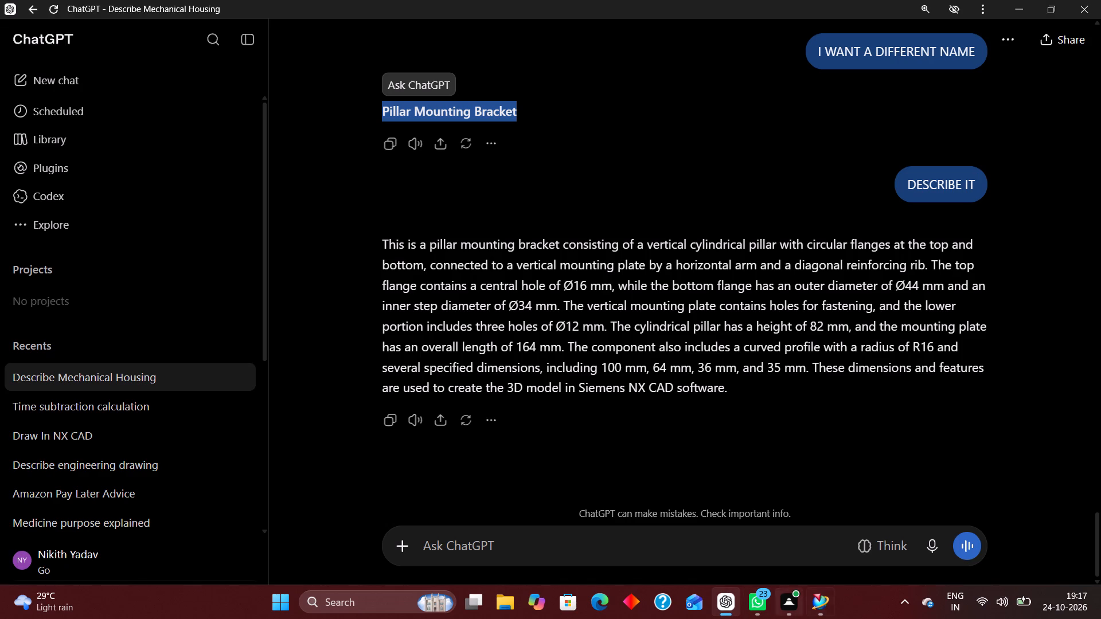
left_click(826, 603)
type("PILLAR MOUNTING")
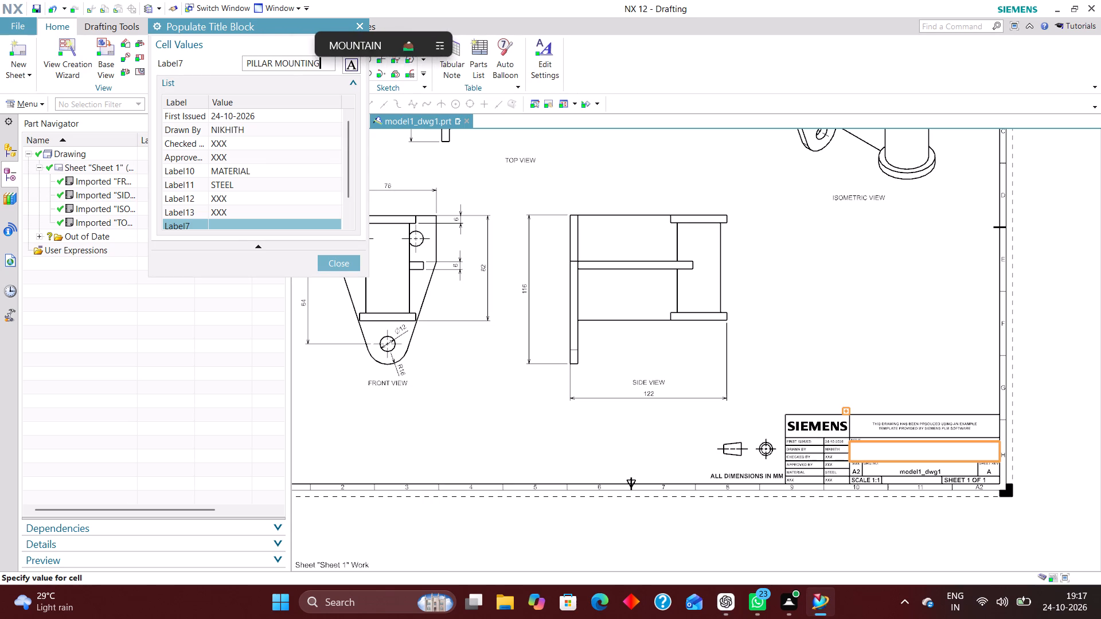
key("space")
type("BRACKET")
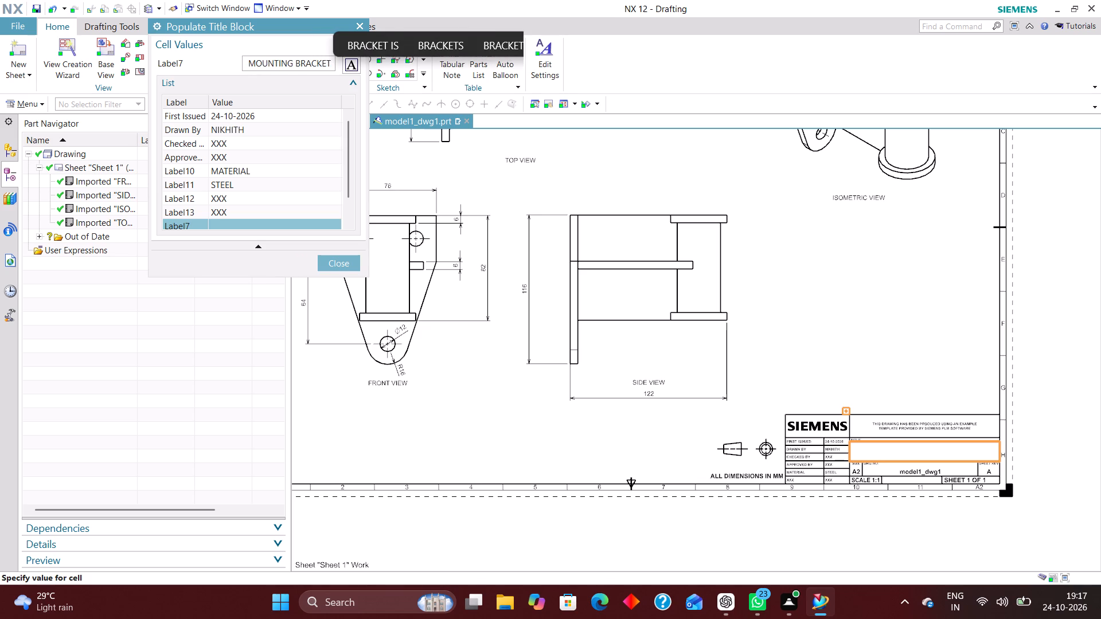
key("Return")
Fill title block cell Label20 with WEIGHT (kg) 1.2485 and finish populating the title block.
type("WEIGHT")
key("space")
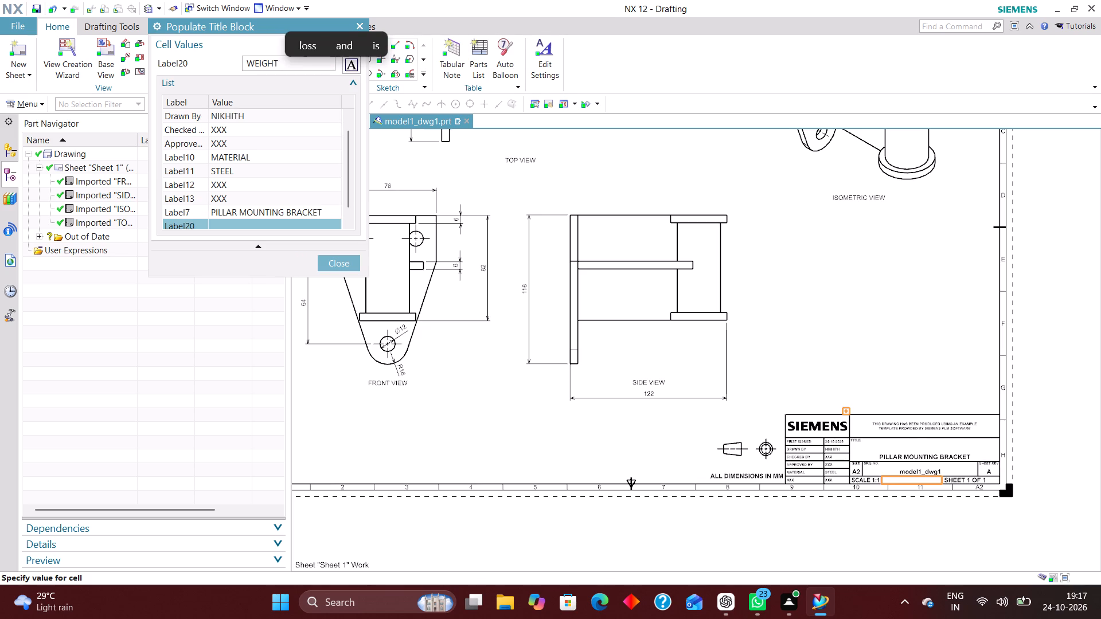
type("()")
key("Left")
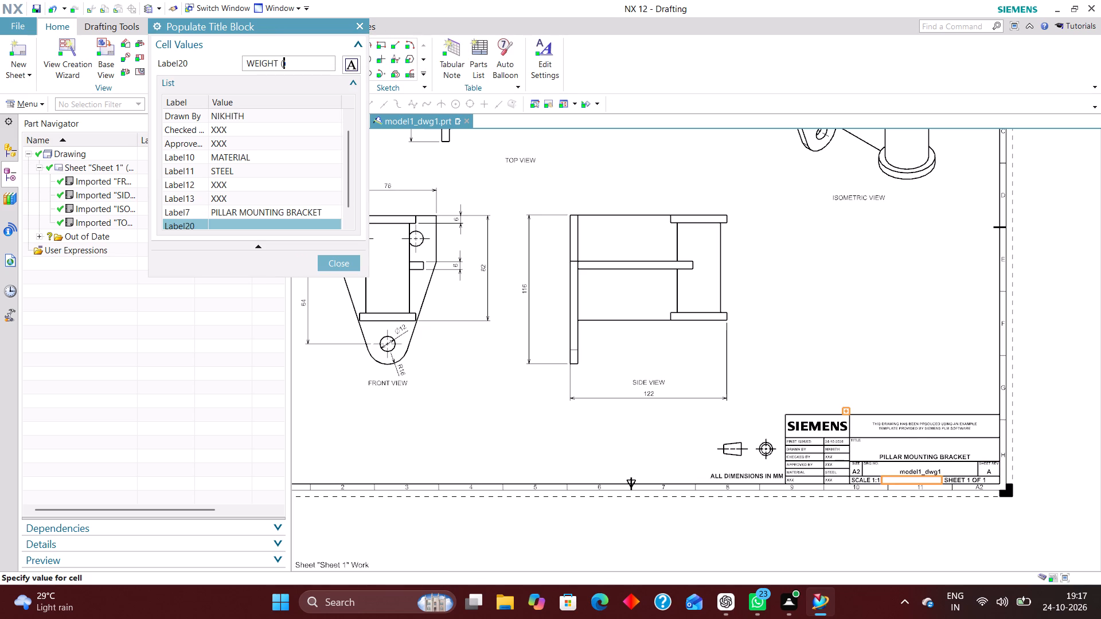
key("k")
key("BackSpace")
type("kg")
key("Right")
key("space")
type("1.")
type("2485")
key("Return")
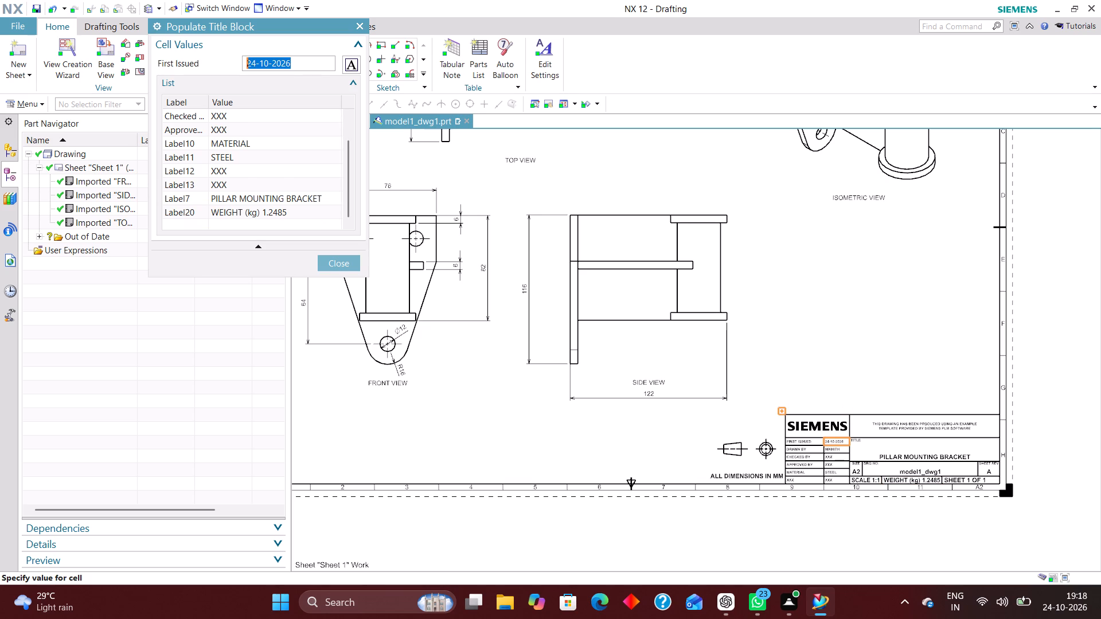
left_click(343, 264)
Move the ISOMETRIC VIEW and TOP VIEW labels up and closer beneath their views.
right_click_drag(810, 330, 732, 437)
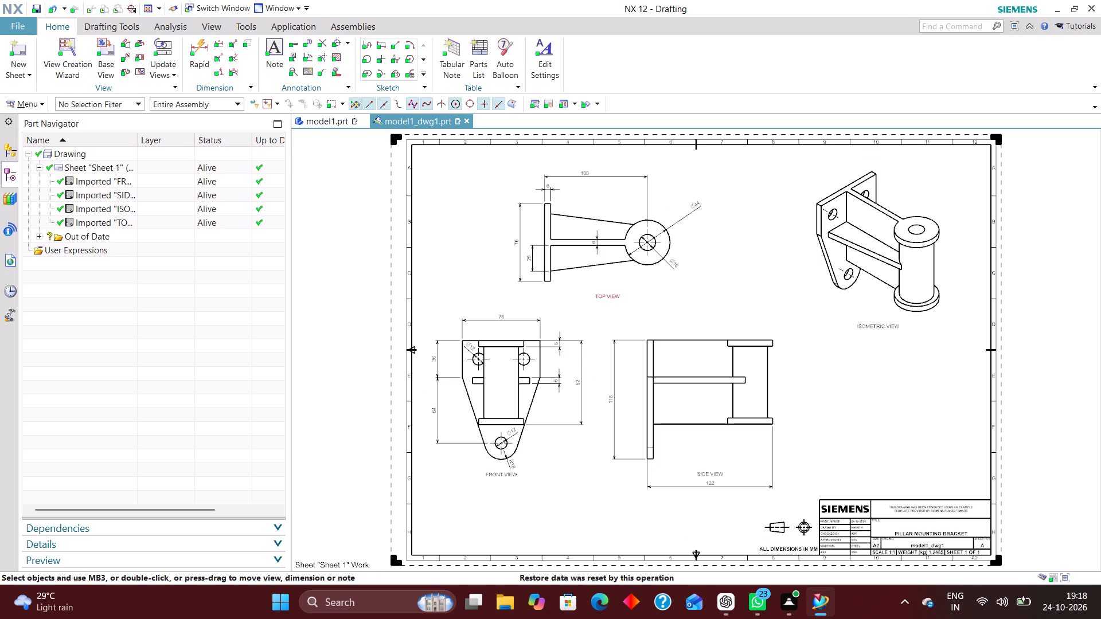
scroll(882, 328, "up", 3)
left_click_drag(881, 327, 848, 292)
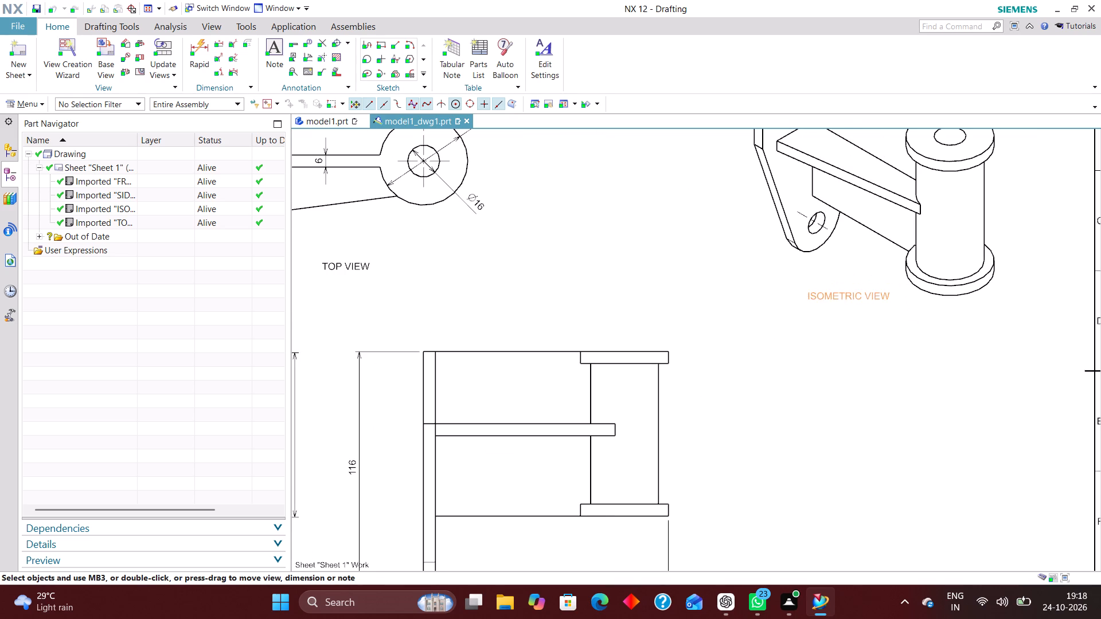
left_click_drag(848, 292, 834, 273)
scroll(885, 371, "down", 4)
scroll(641, 332, "up", 3)
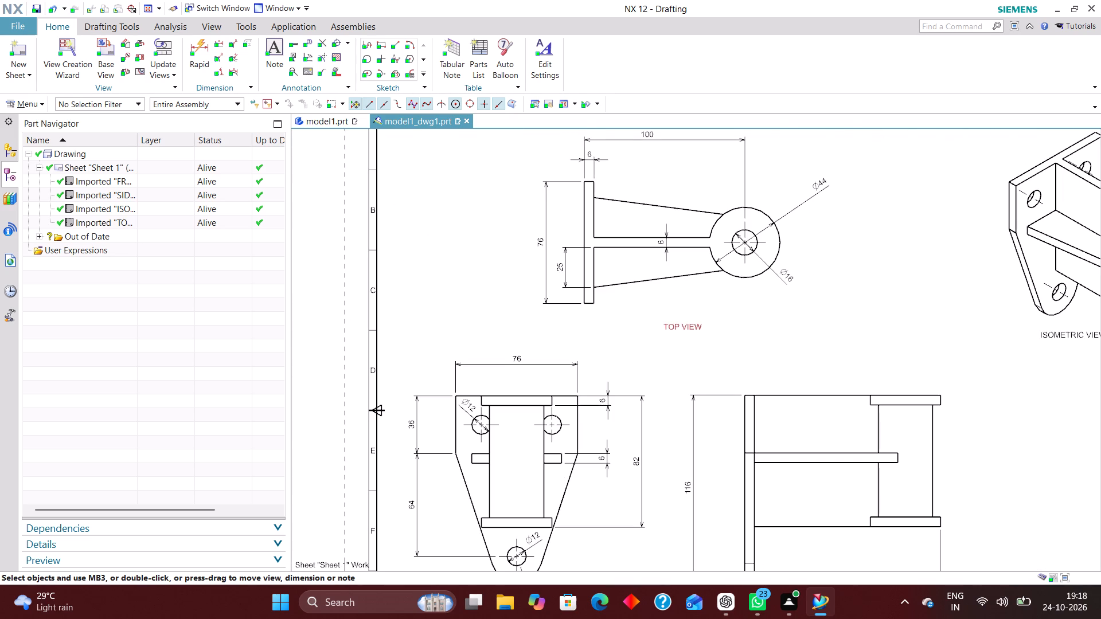
left_click_drag(686, 326, 654, 303)
Turn on the view scale in the isometric view's label settings and set its prefix to "SCALE : ".
scroll(605, 331, "down", 4)
scroll(756, 326, "up", 3)
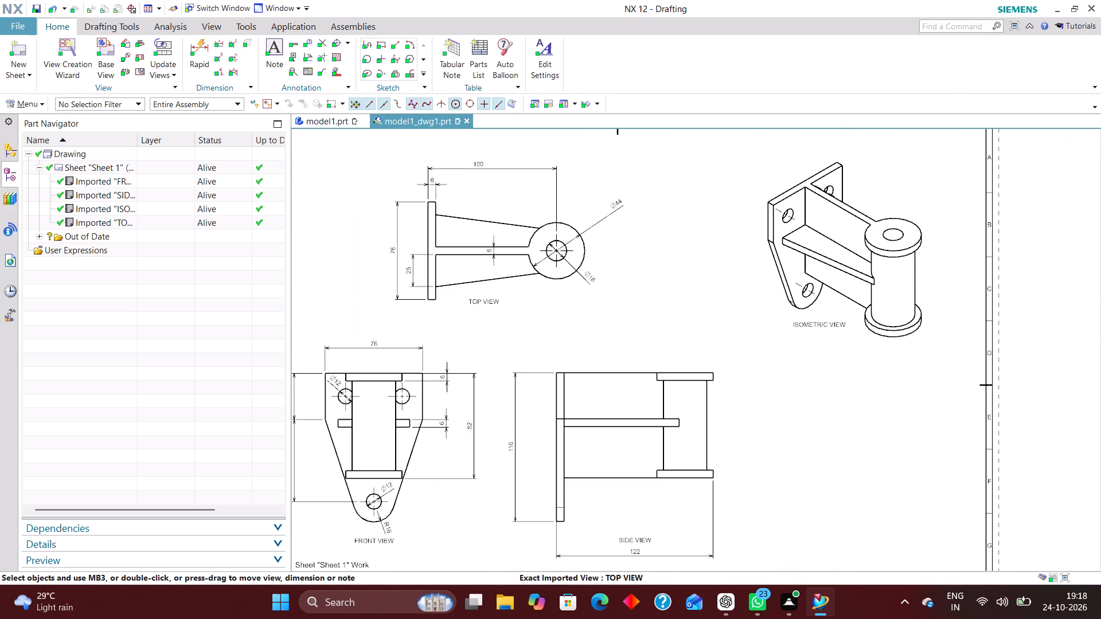
right_click(855, 340)
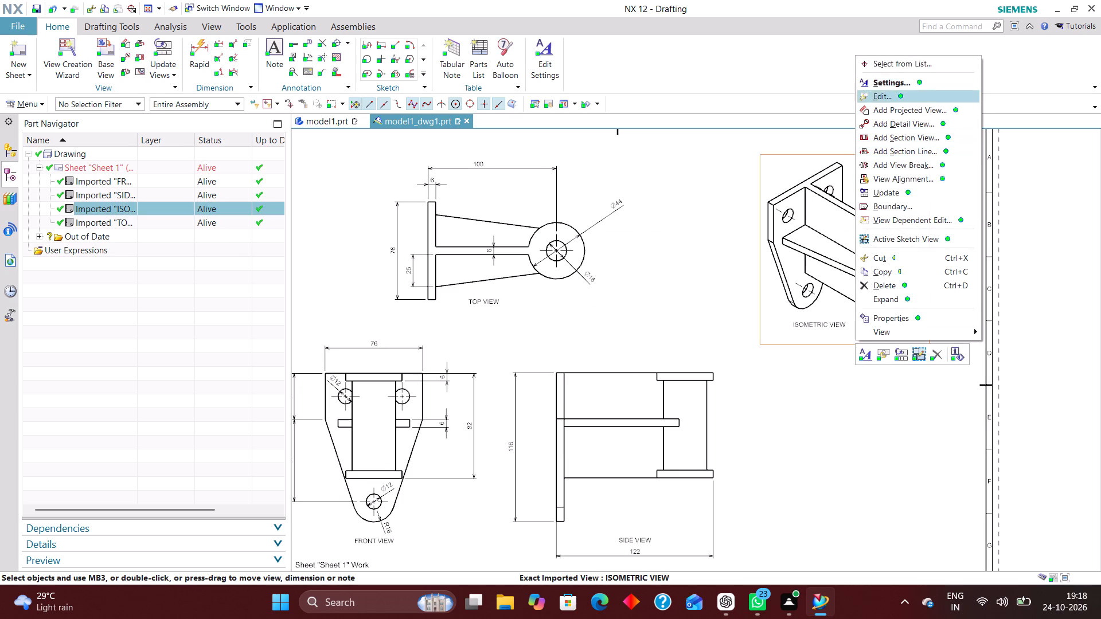
left_click(916, 82)
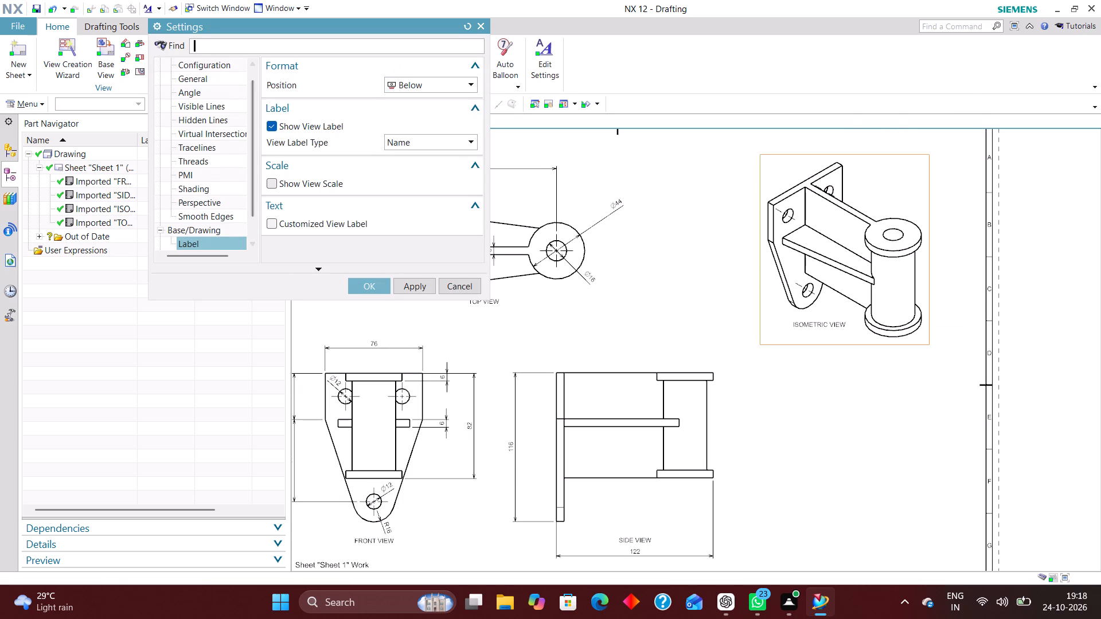
left_click(278, 183)
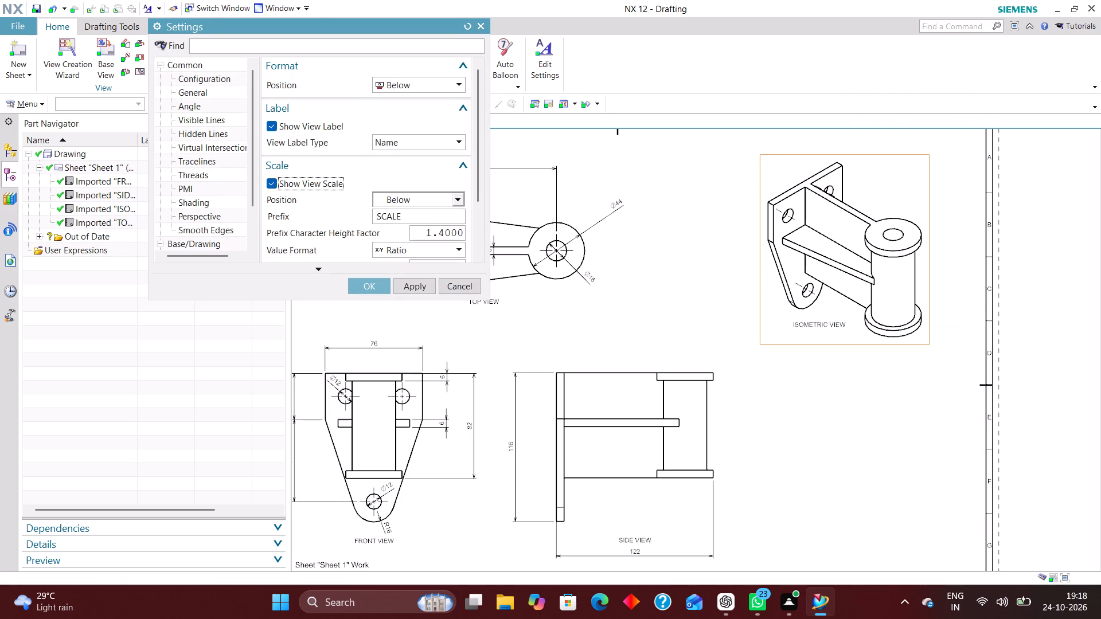
left_click(421, 218)
key("space")
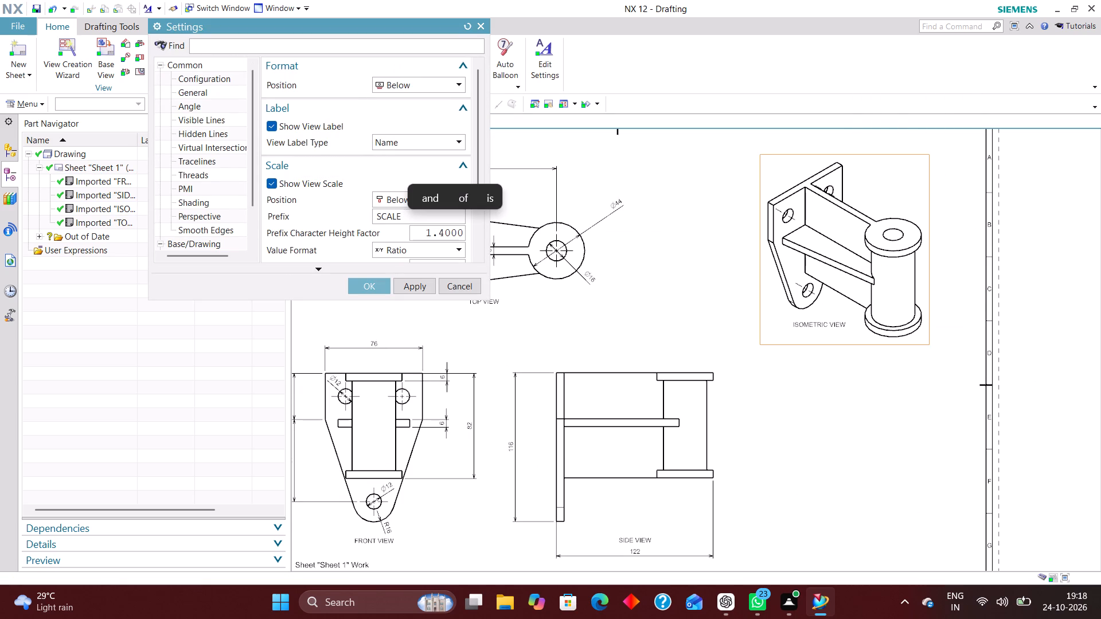
type(":")
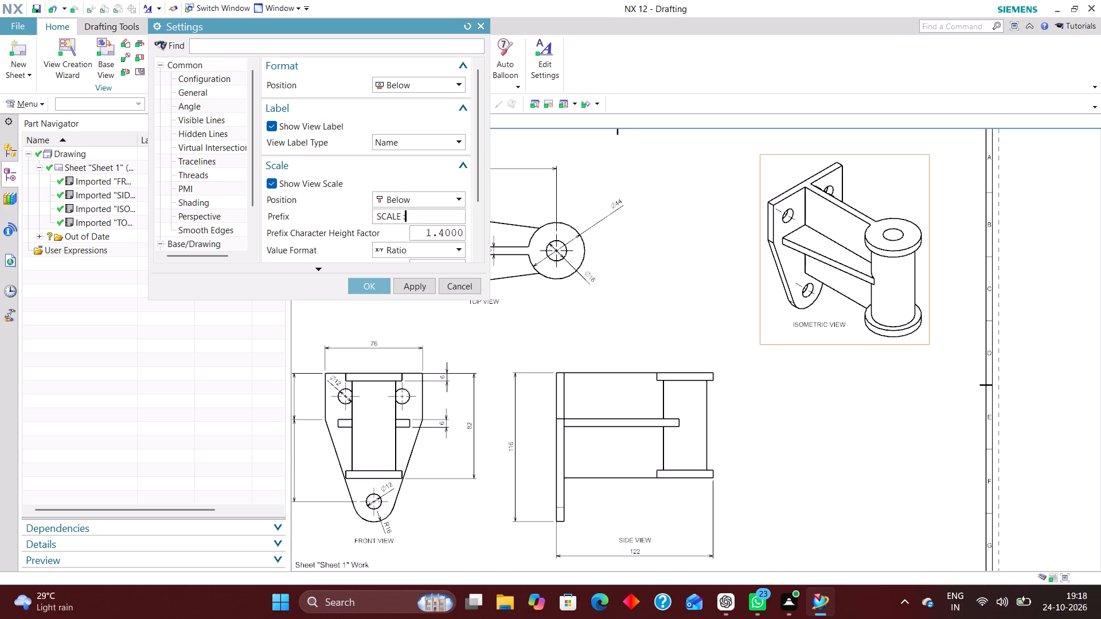
key("space")
scroll(425, 216, "down", 2)
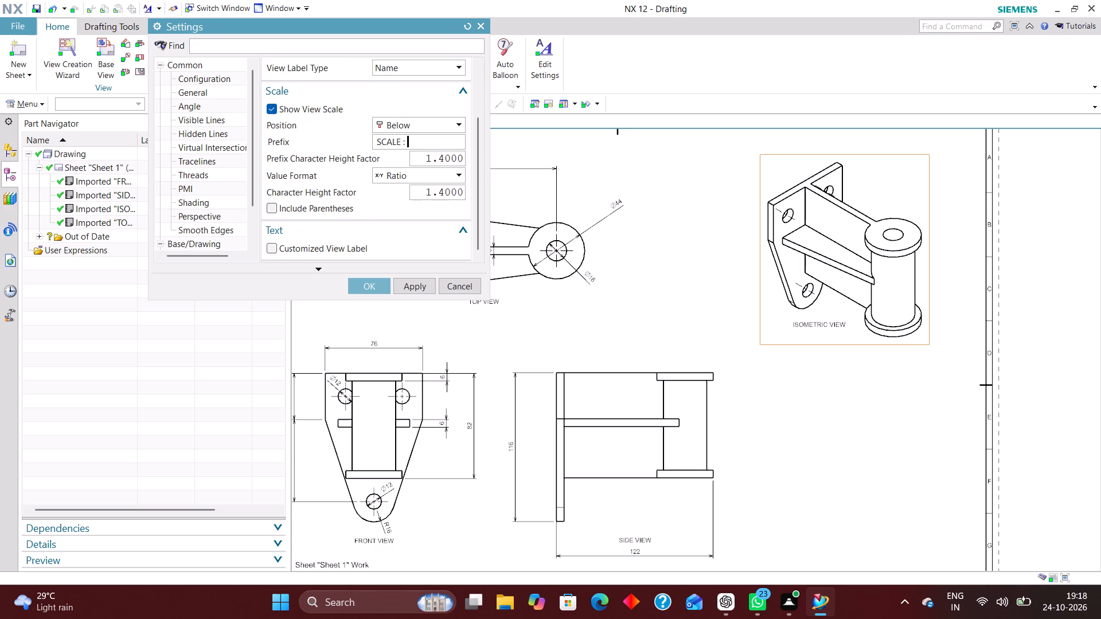
Set the isometric view scale's prefix character height factor and character height factor to 1, and apply the settings.
left_click_drag(423, 156, 577, 160)
key("1")
key("Return")
left_click_drag(427, 194, 523, 194)
key("1")
key("Return")
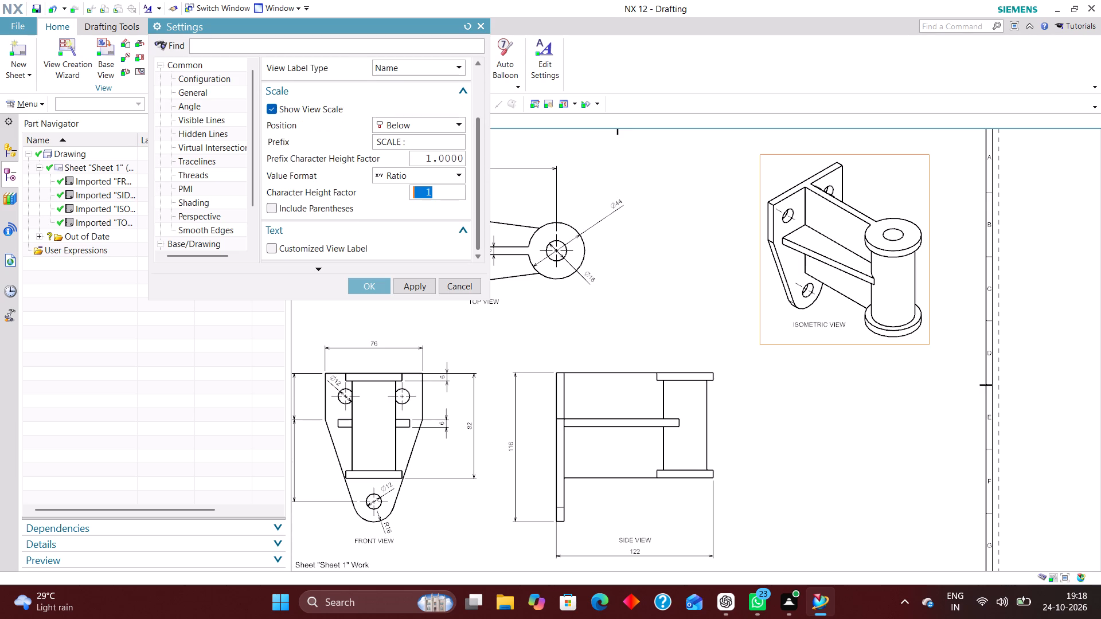
scroll(400, 197, "down", 3)
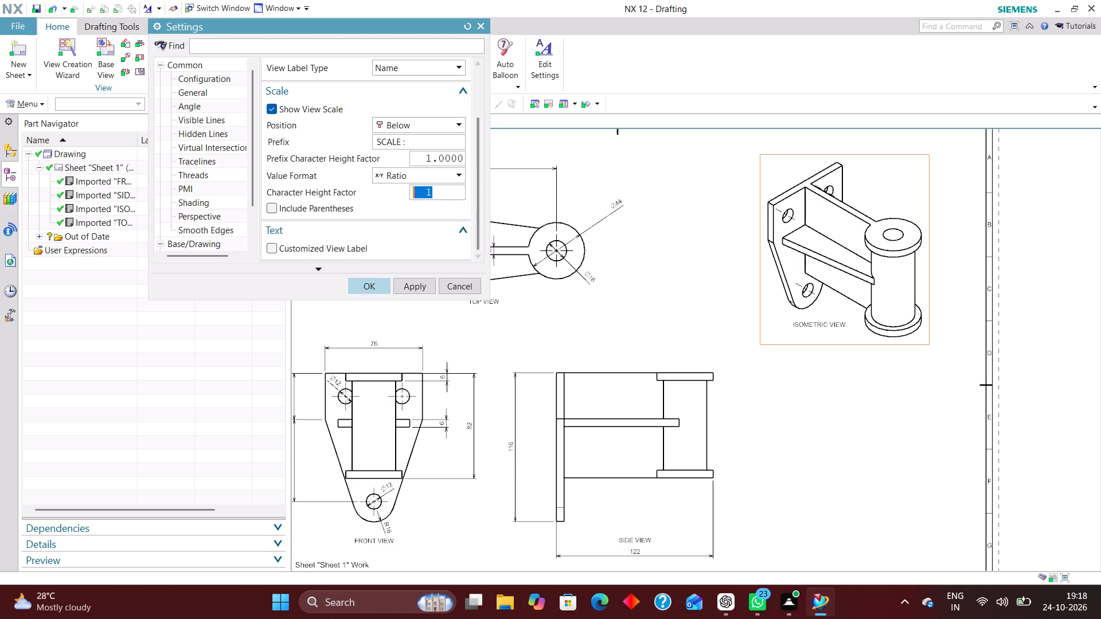
left_click(373, 287)
Turn on the view scale in the top view's label settings and set its prefix to "SCALE : ".
right_click(500, 303)
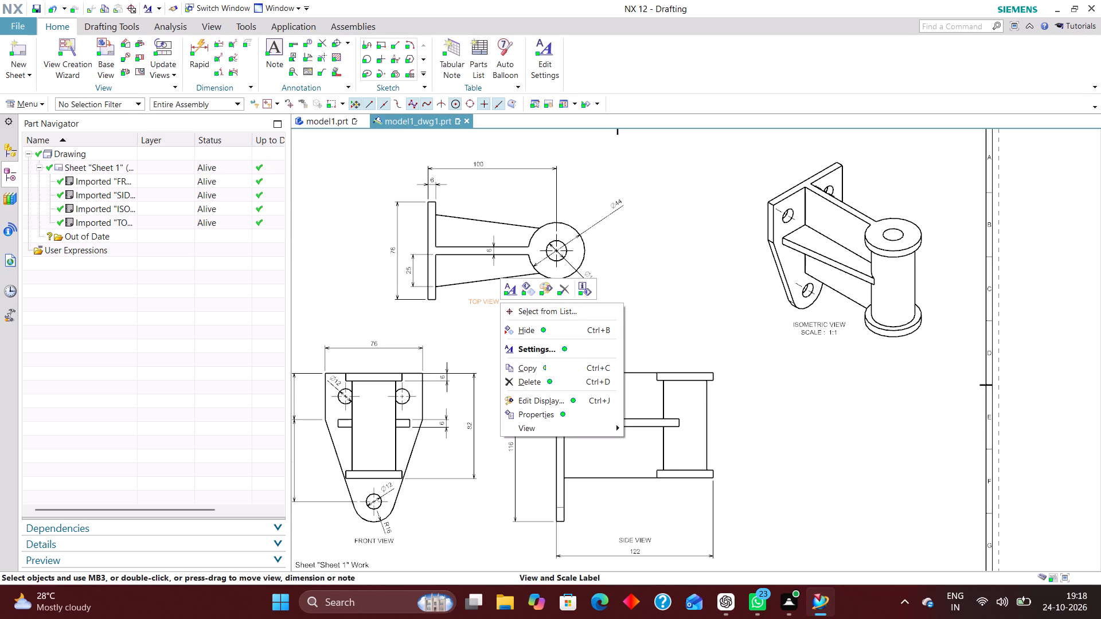
left_click(454, 323)
right_click(467, 285)
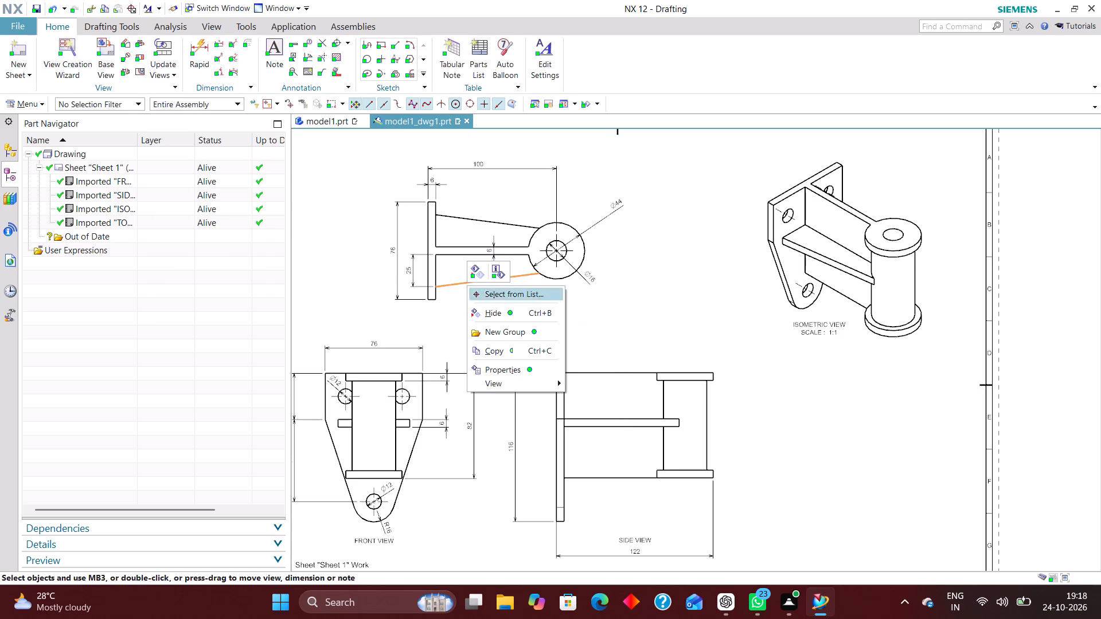
left_click(596, 319)
right_click(448, 305)
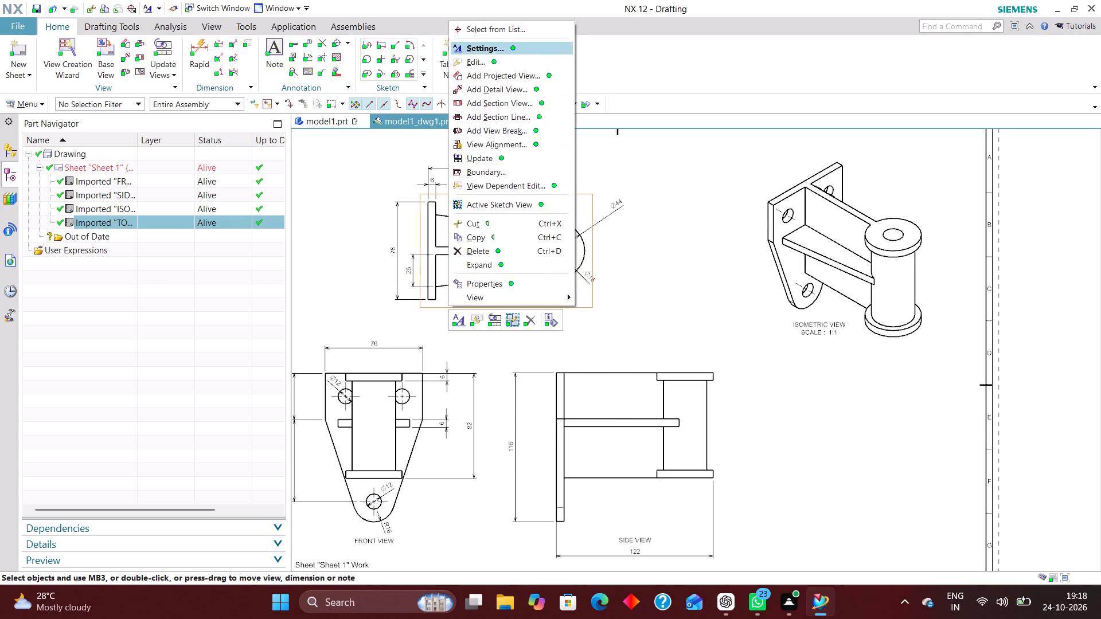
left_click(494, 45)
left_click(274, 185)
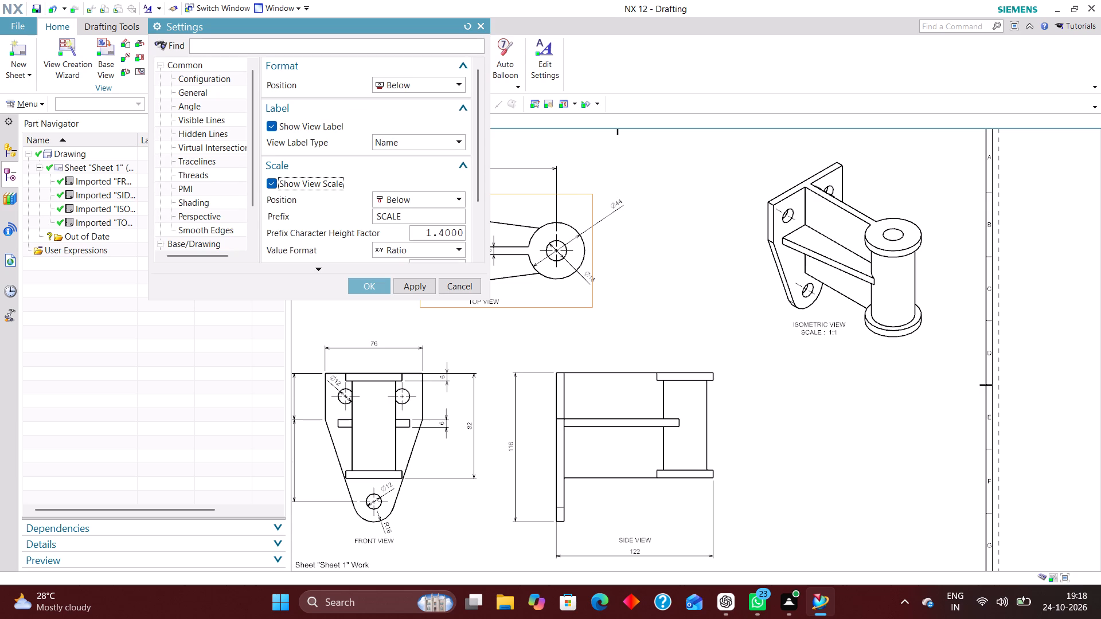
left_click(420, 217)
key("space")
type(":")
key("space")
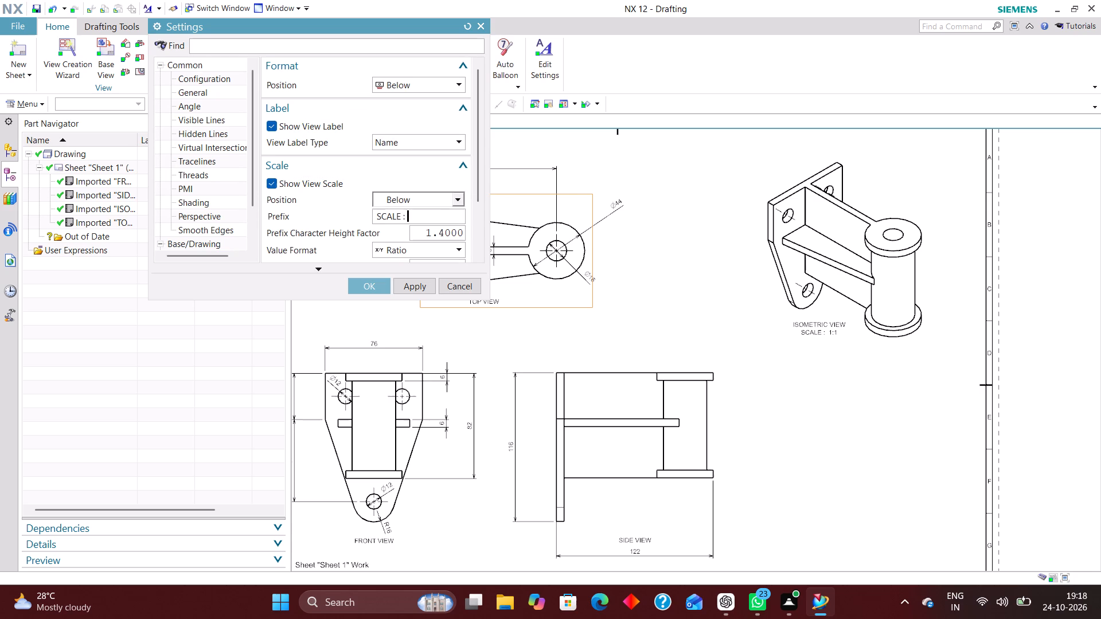
Set the top view scale's prefix character height factor and character height factor to 1, and apply the settings.
left_click_drag(423, 233, 596, 241)
key("1")
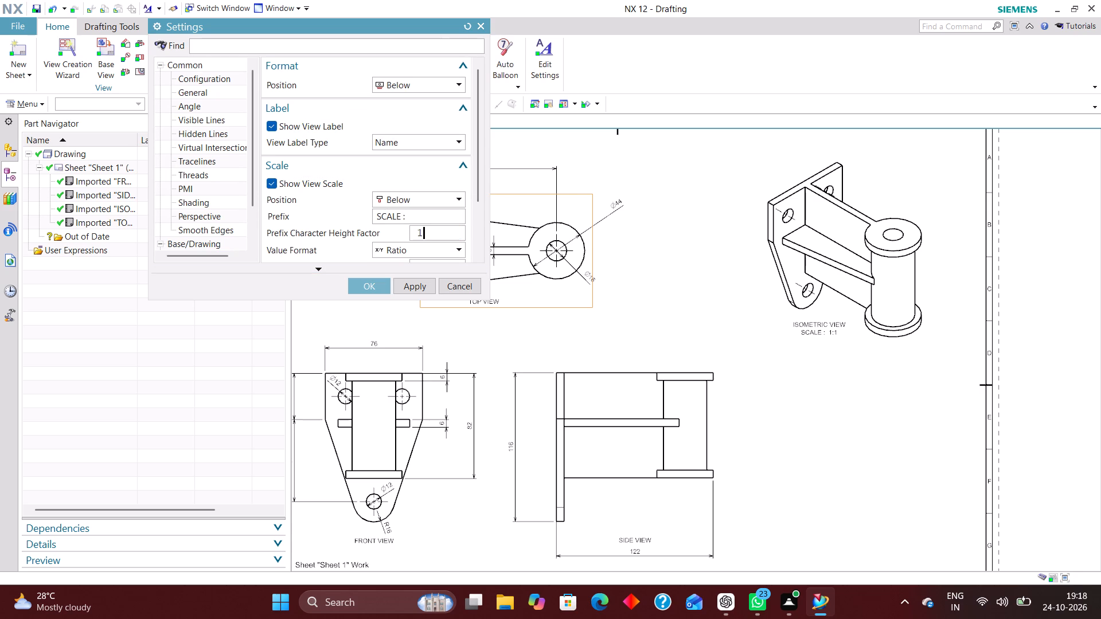
key("Return")
scroll(400, 225, "down", 4)
left_click_drag(420, 189, 545, 196)
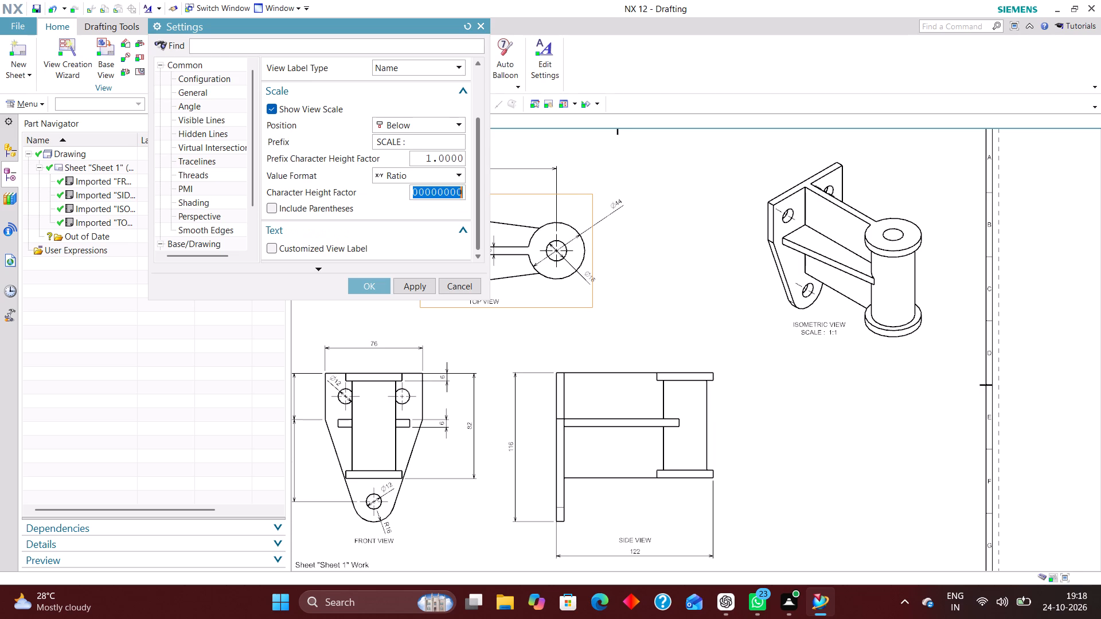
key("1")
key("Return")
scroll(331, 226, "down", 2)
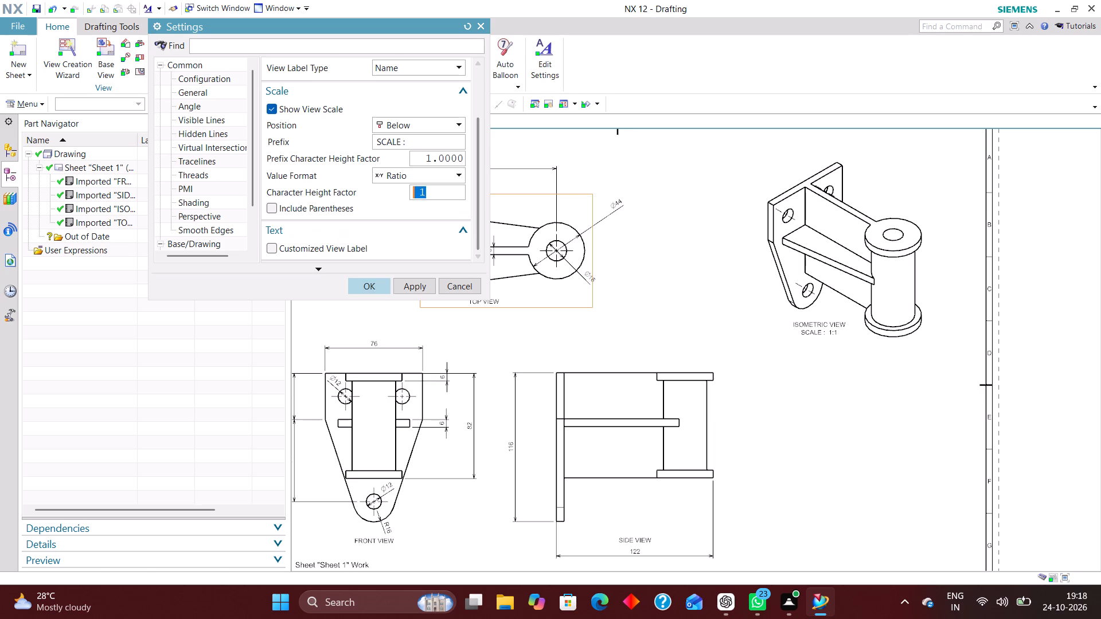
left_click(371, 285)
Turn on the view scale in the front view's label settings and set its prefix to "SCALE : ".
scroll(410, 267, "down", 4)
scroll(381, 399, "up", 3)
right_click(407, 363)
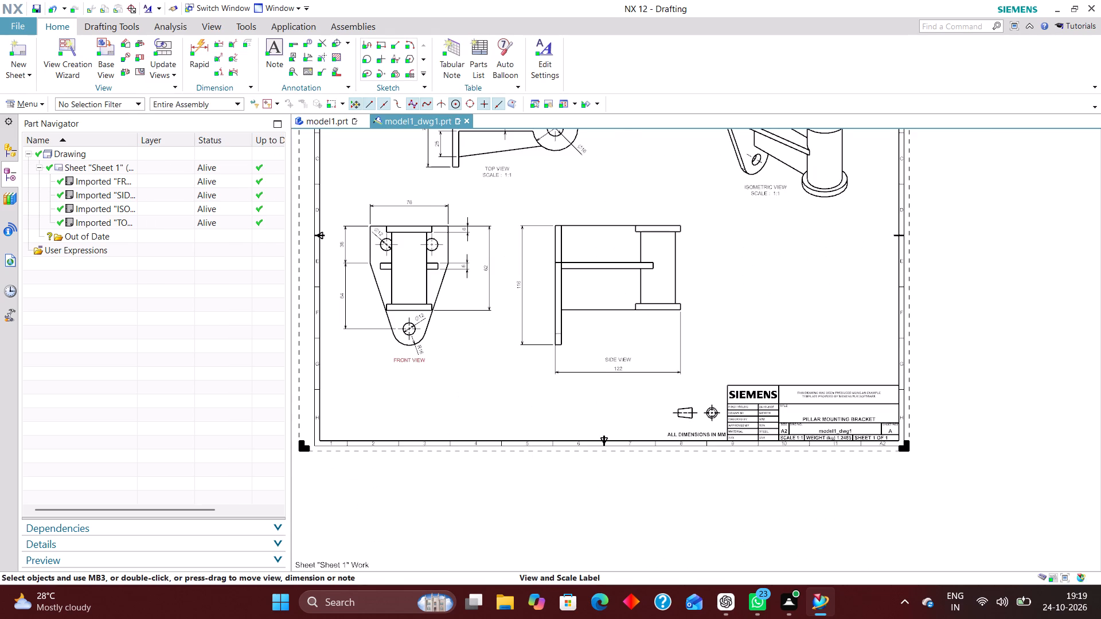
left_click(377, 391)
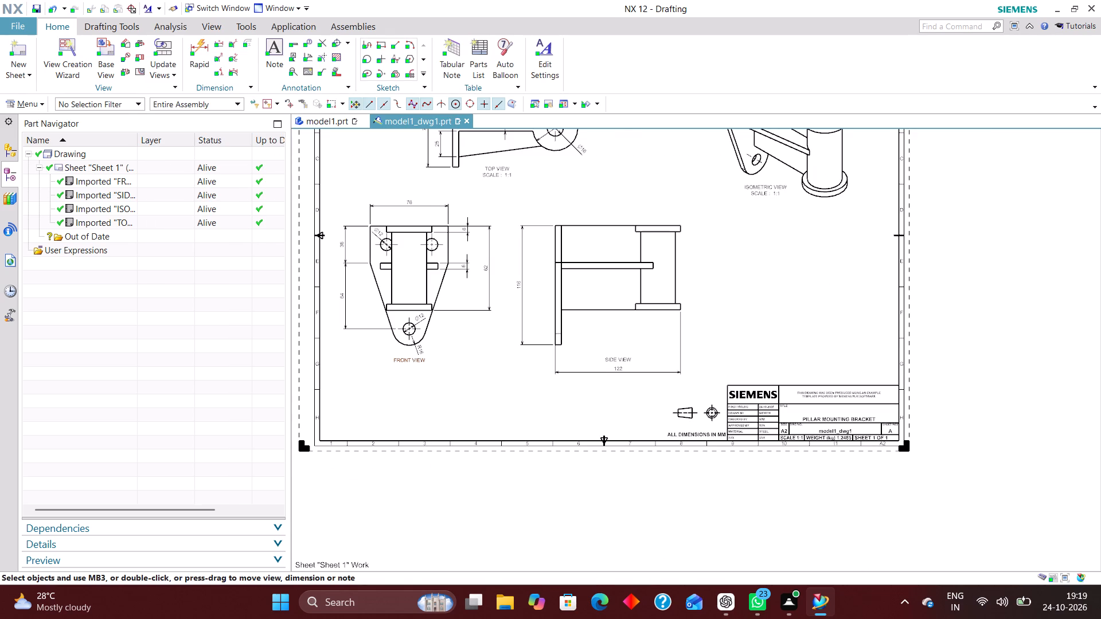
right_click(439, 351)
left_click(484, 95)
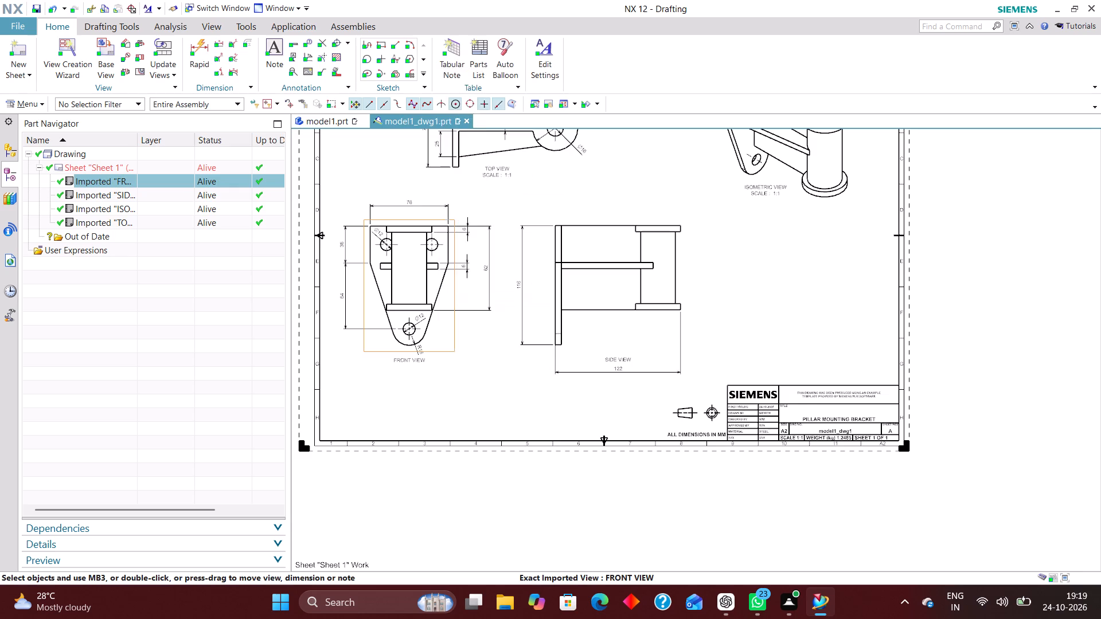
left_click(276, 182)
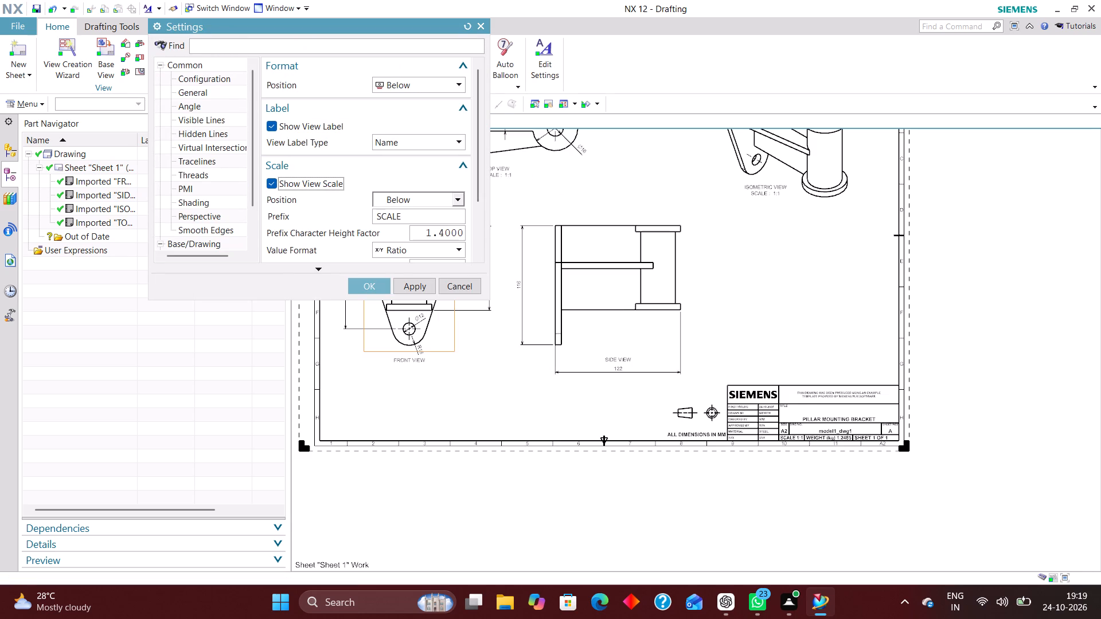
left_click(412, 215)
key("space")
type(":")
key("space")
Set the front view scale's prefix character height factor and character height factor to 1, and apply the settings.
left_click_drag(420, 232, 594, 235)
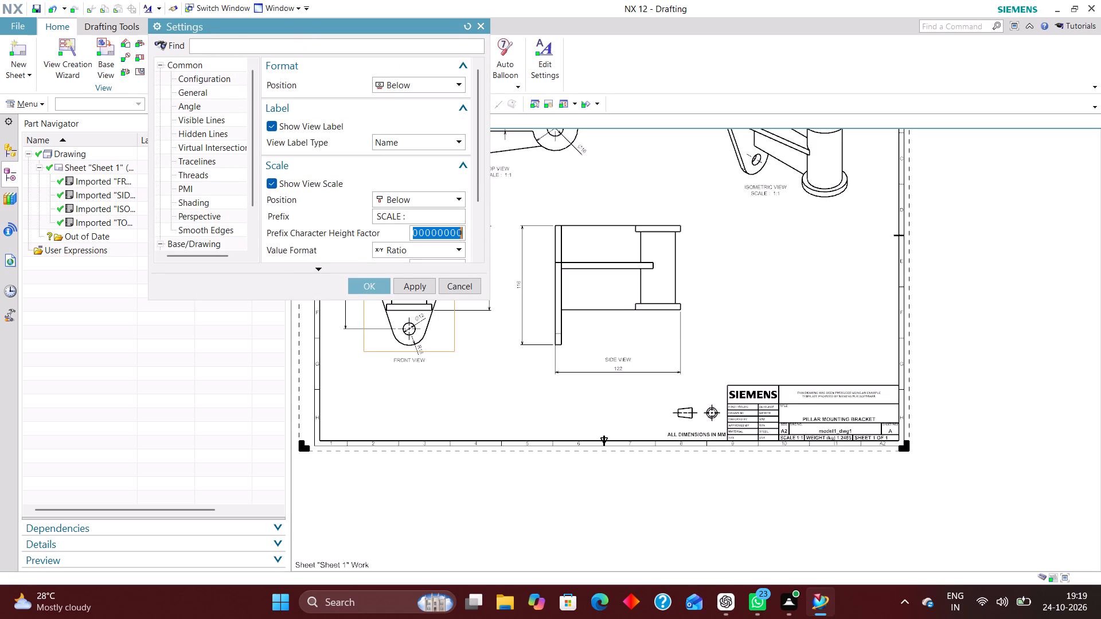
key("1")
key("Return")
scroll(415, 201, "down", 3)
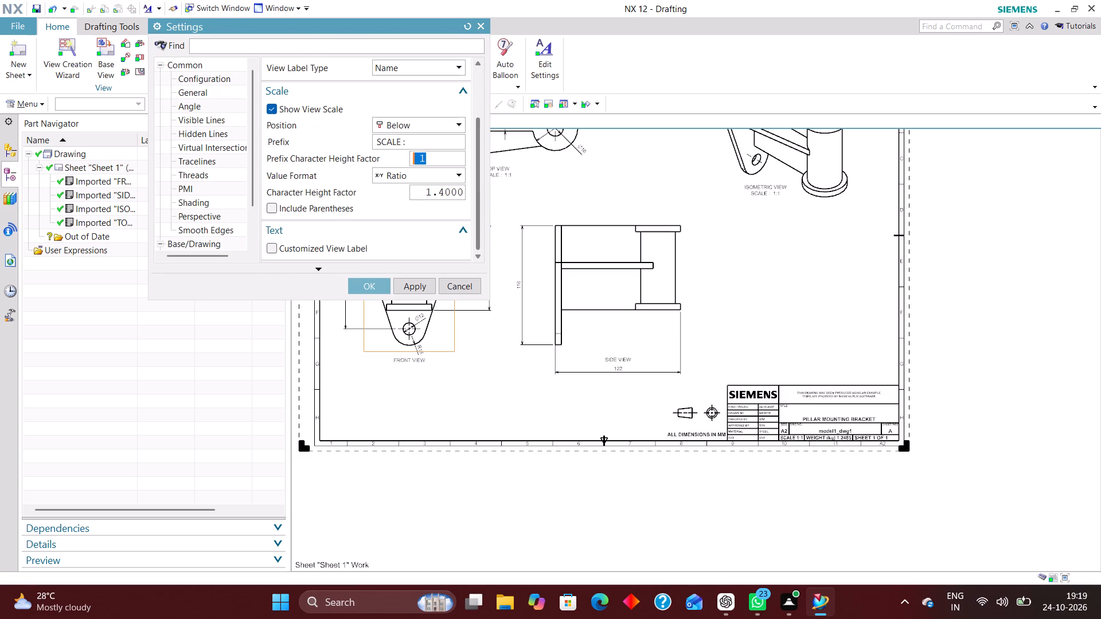
left_click_drag(420, 197, 540, 197)
key("1")
key("Return")
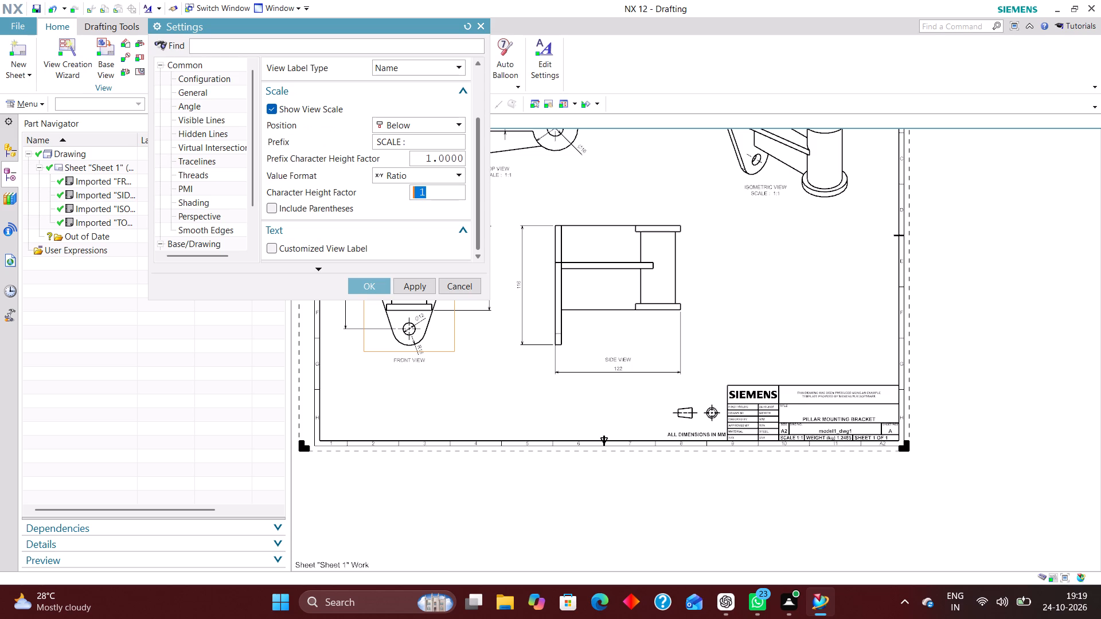
scroll(426, 192, "down", 3)
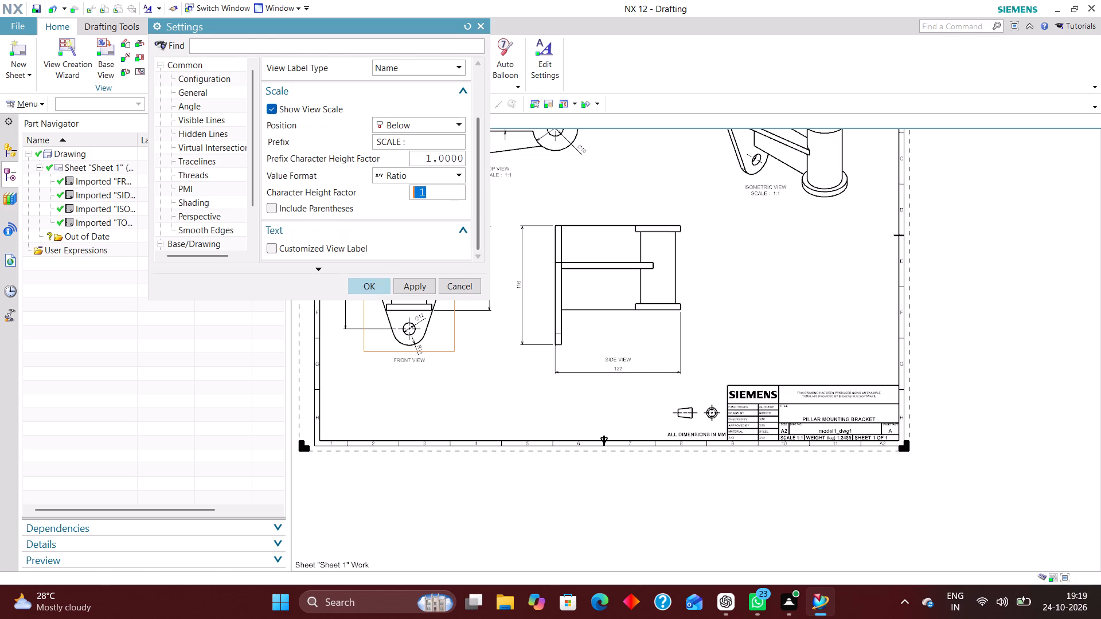
left_click(374, 288)
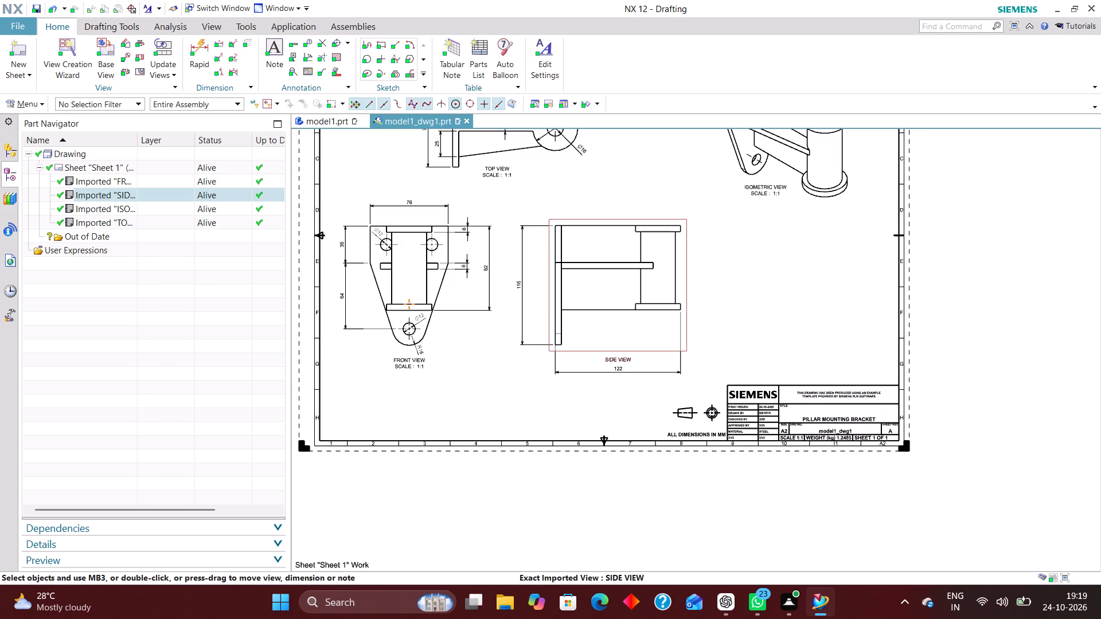
Turn on the view scale in the side view's label settings and set its prefix to "SCALE : ".
right_click(597, 352)
left_click(642, 93)
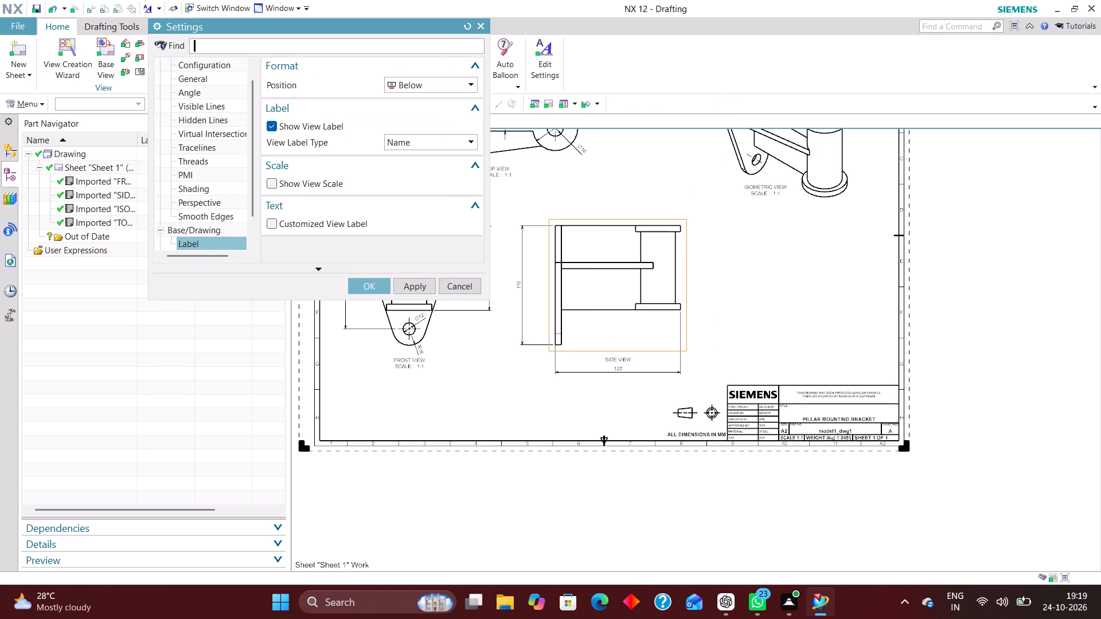
left_click(273, 181)
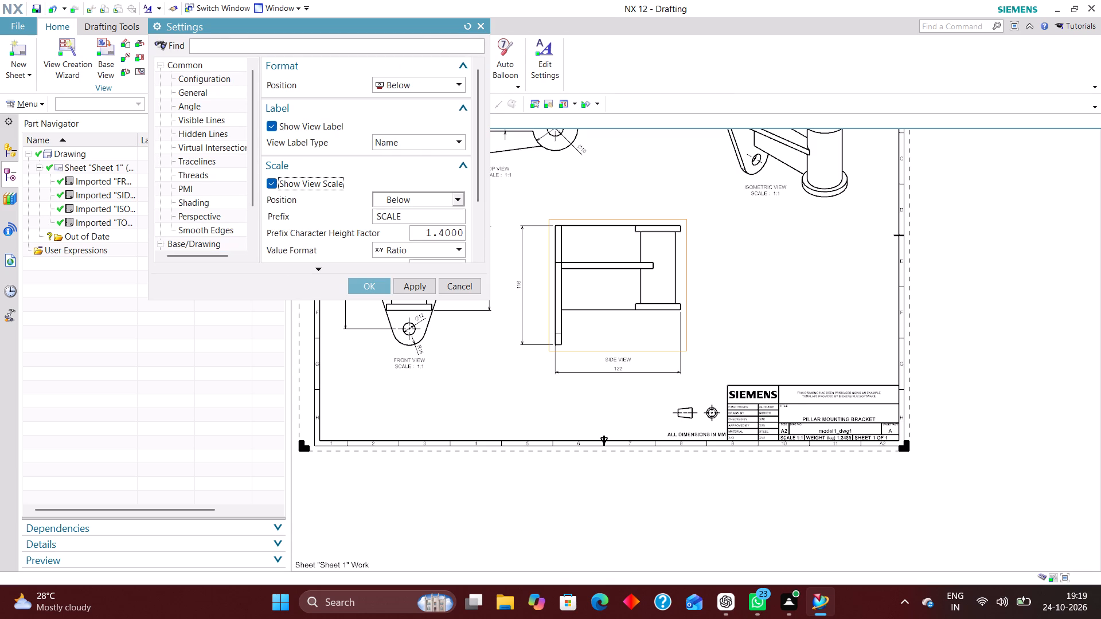
left_click(415, 217)
key("space")
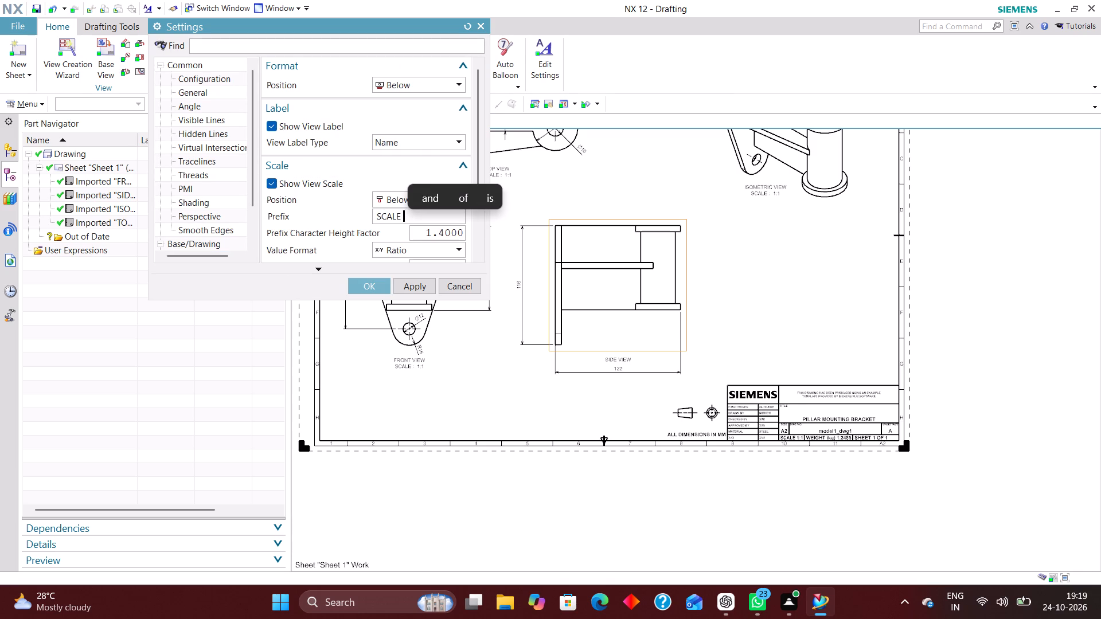
type(":")
key("space")
Set the side view scale's prefix character height factor and character height factor to 1, and apply the settings.
scroll(415, 217, "down", 2)
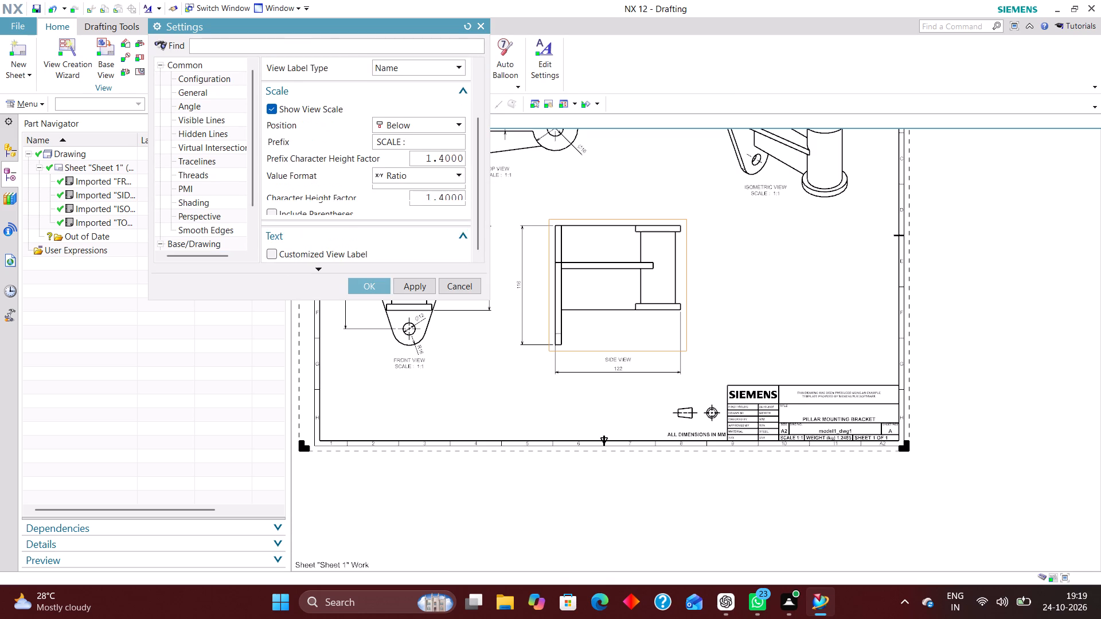
left_click_drag(424, 162, 589, 161)
key("1")
key("Return")
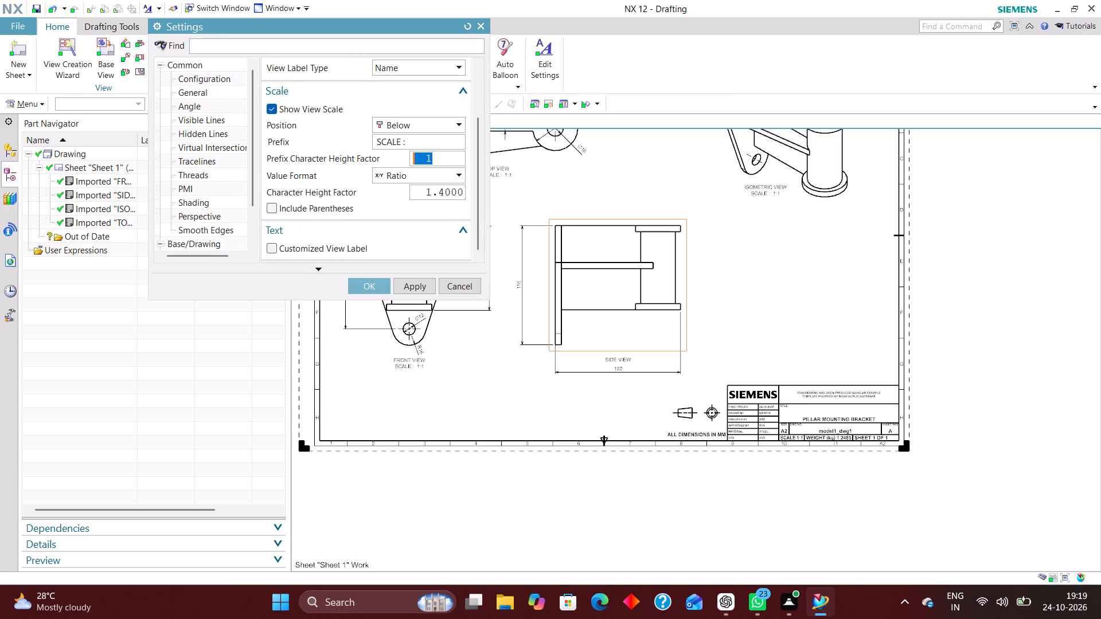
left_click_drag(425, 193, 594, 192)
key("1")
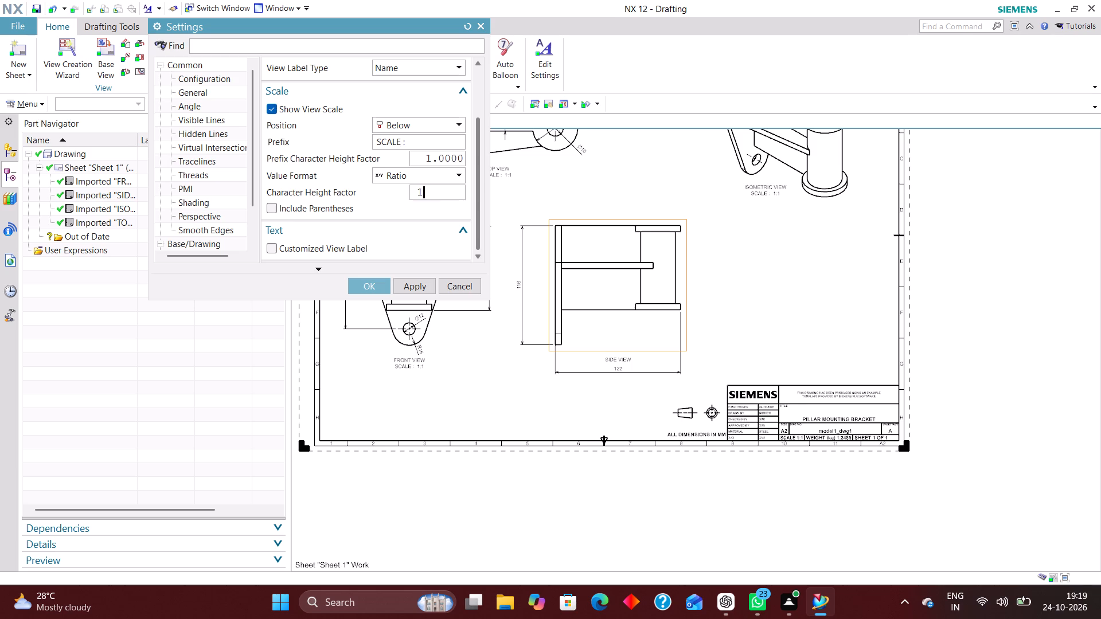
key("Return")
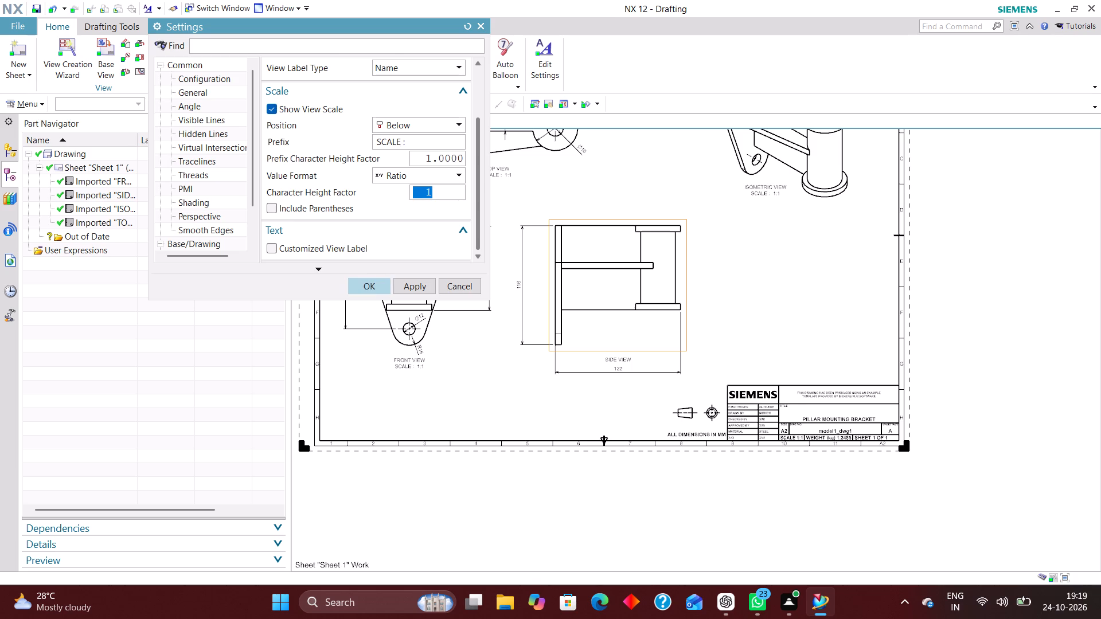
left_click(370, 284)
Move the side view's 122 dimension slightly closer to the view and place the SIDE VIEW label just beneath it, clear of the dimension.
scroll(633, 378, "up", 4)
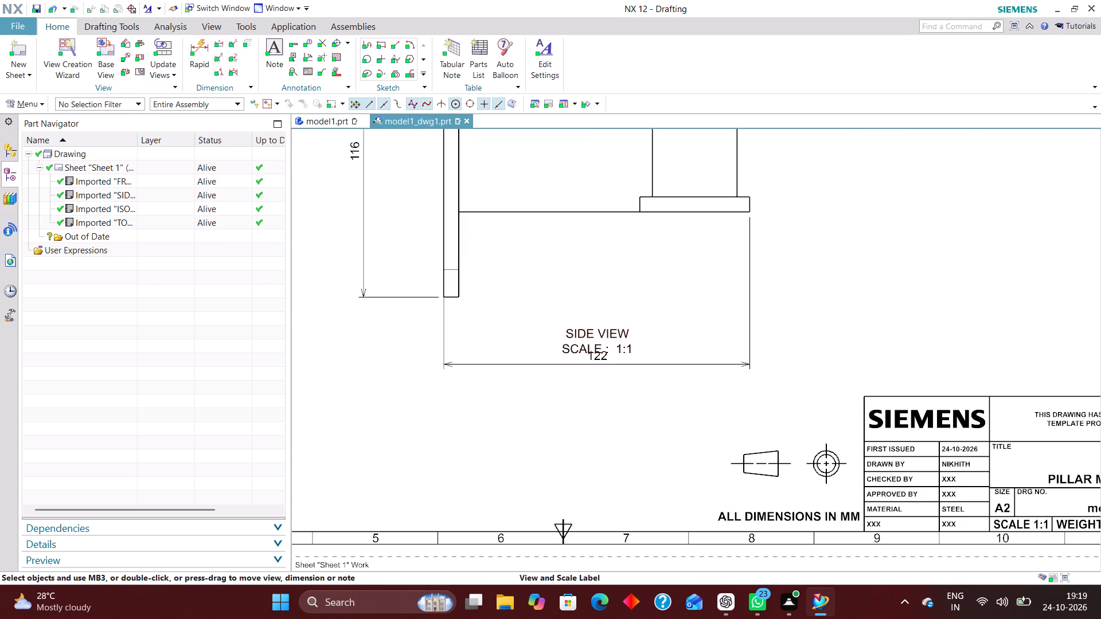
left_click_drag(620, 364, 624, 270)
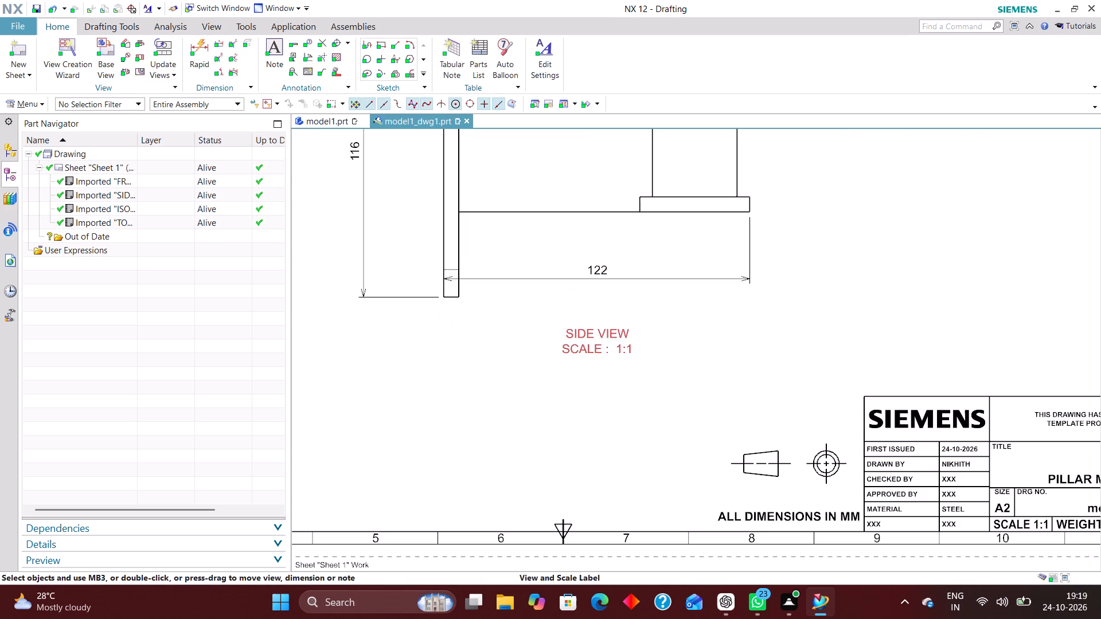
left_click_drag(610, 336, 598, 386)
left_click_drag(597, 271, 602, 331)
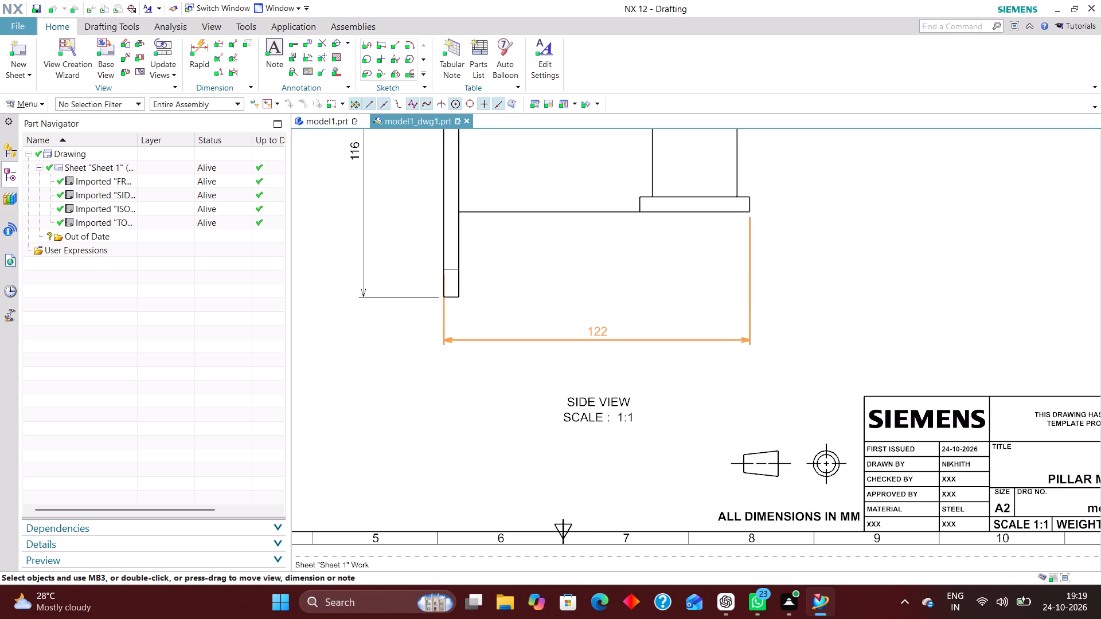
left_click_drag(602, 331, 601, 332)
left_click_drag(604, 414, 595, 360)
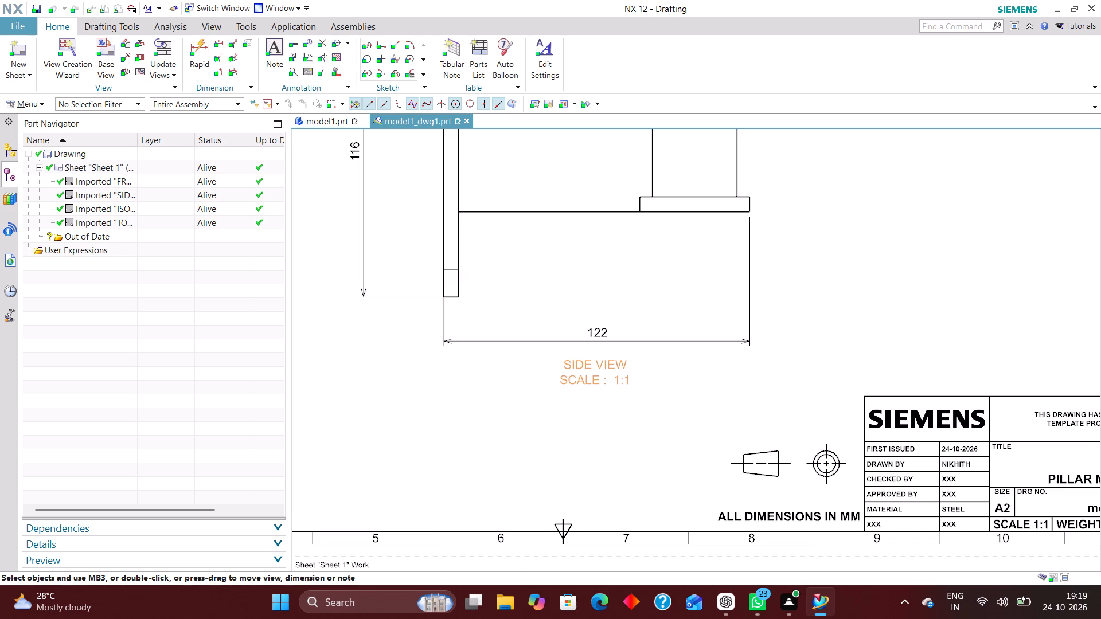
left_click_drag(595, 360, 594, 359)
Set the ISOMETRIC VIEW label's text justification to Left.
scroll(559, 438, "down", 6)
scroll(665, 296, "up", 5)
double_click(666, 314)
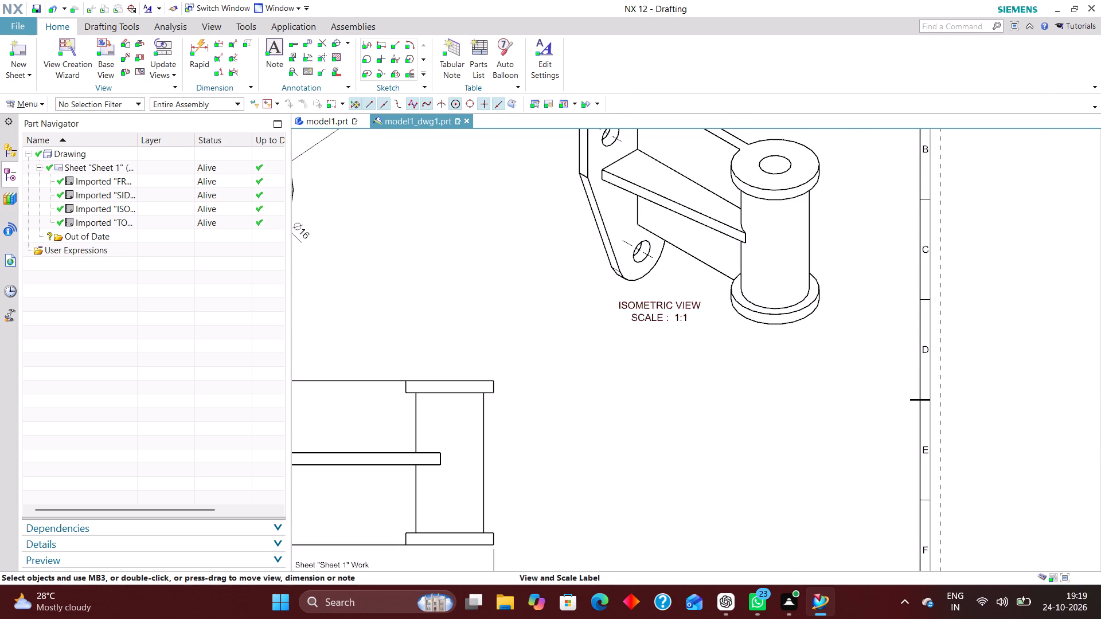
left_click(409, 104)
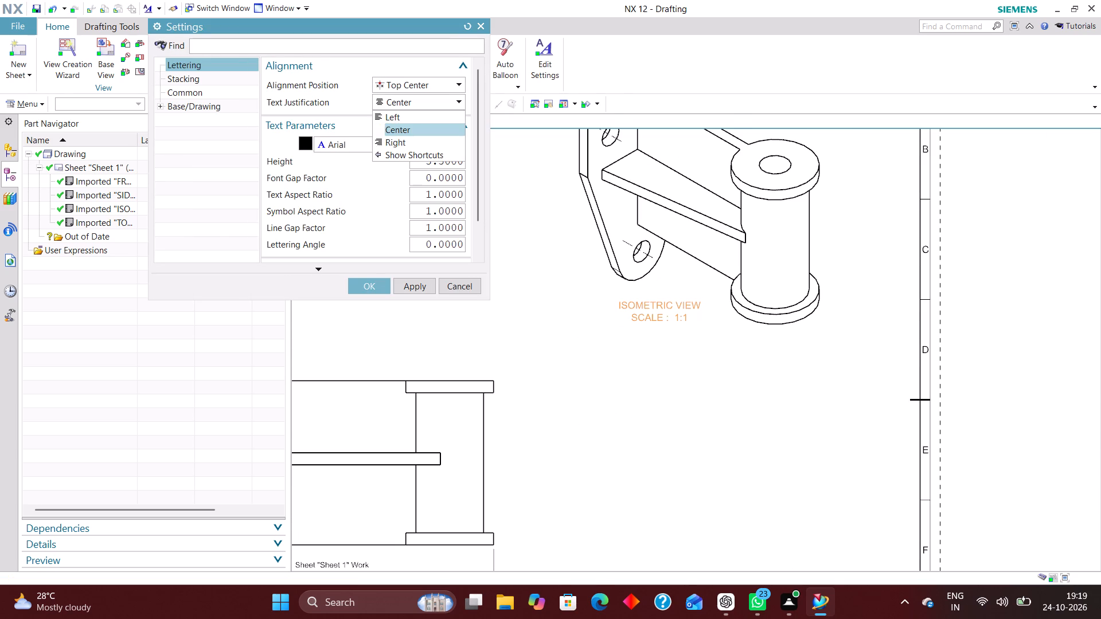
left_click(405, 112)
left_click(370, 285)
Set the TOP VIEW label's text justification to Left.
scroll(624, 300, "down", 3)
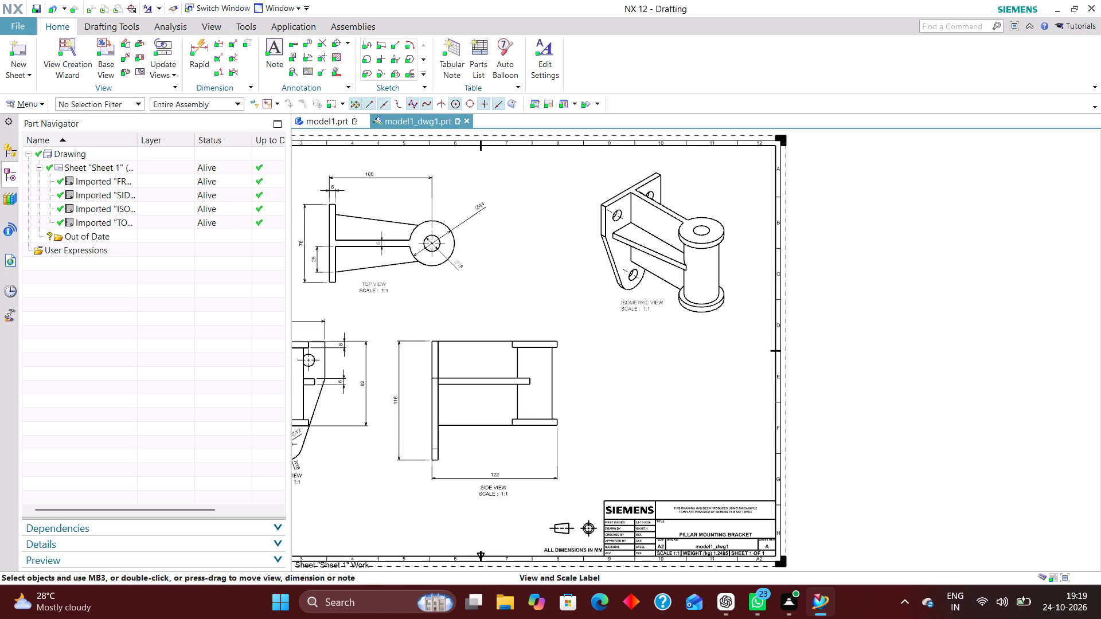
double_click(370, 288)
left_click(423, 103)
left_click(416, 119)
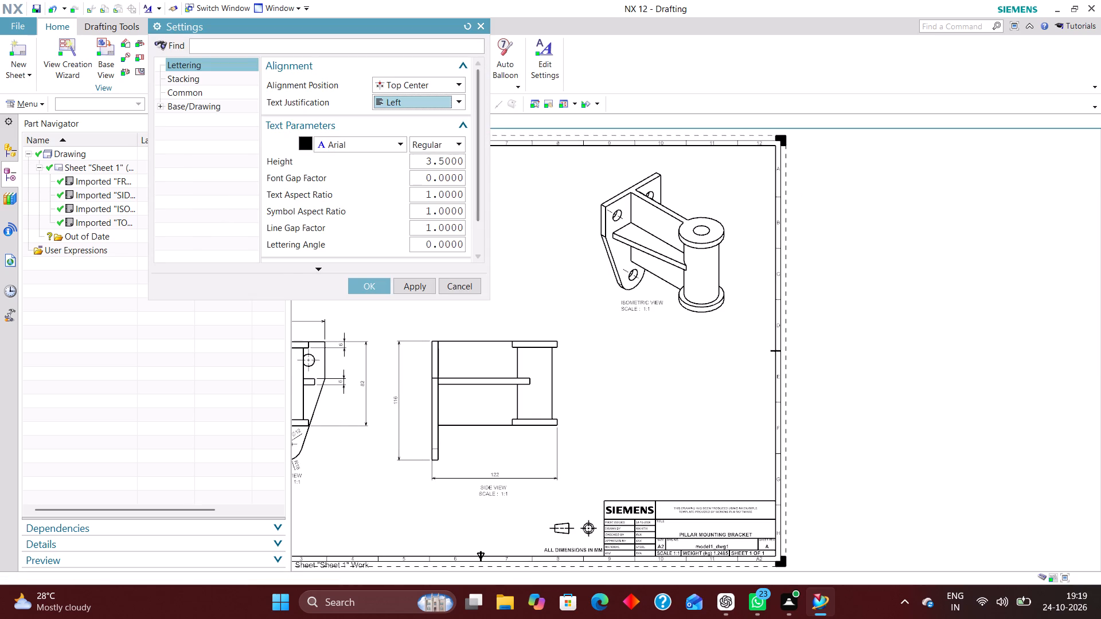
scroll(623, 193, "down", 1)
left_click(362, 288)
Set the FRONT VIEW label's text justification to Left.
scroll(589, 284, "down", 2)
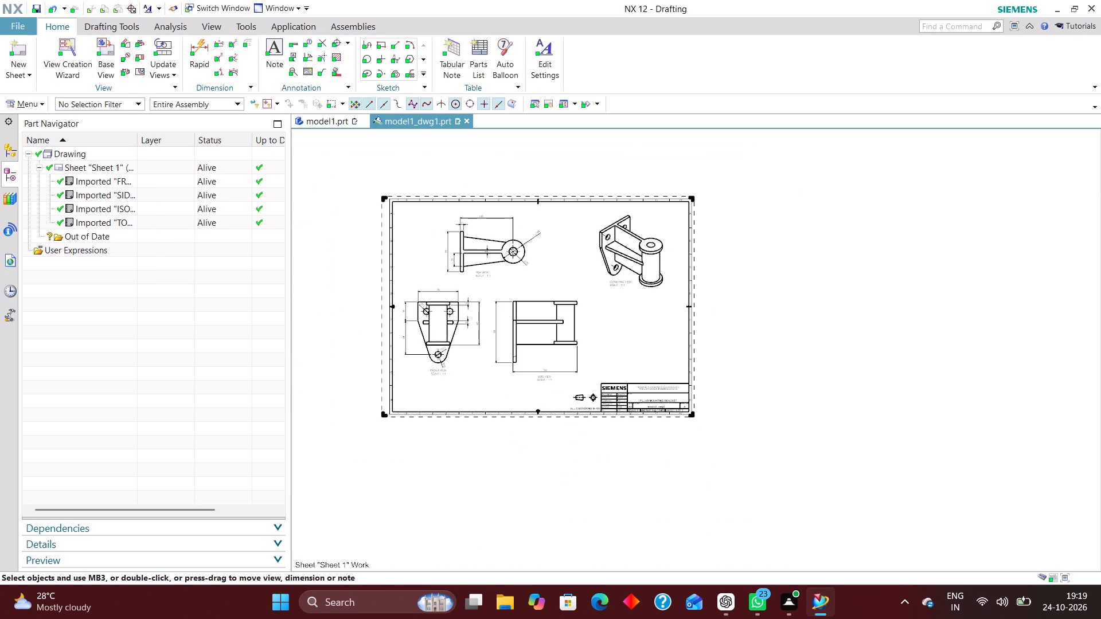
scroll(430, 374, "up", 7)
double_click(460, 361)
left_click(423, 99)
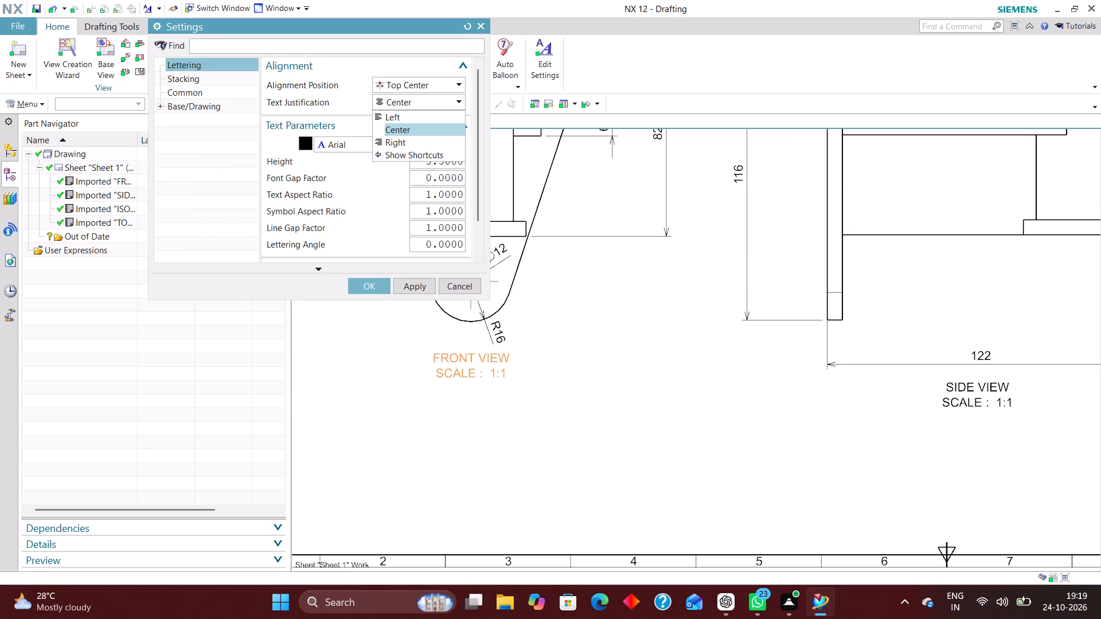
left_click(413, 115)
left_click(369, 289)
Set the SIDE VIEW label's text justification to Left.
scroll(341, 250, "down", 5)
scroll(553, 303, "up", 2)
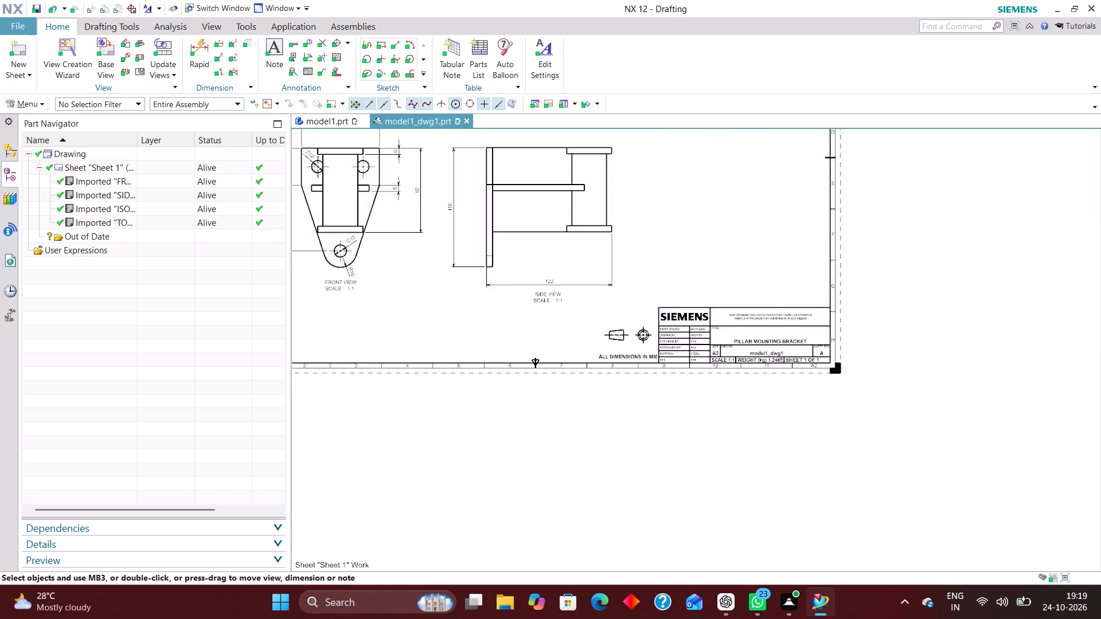
scroll(553, 302, "up", 1)
double_click(554, 296)
left_click(442, 100)
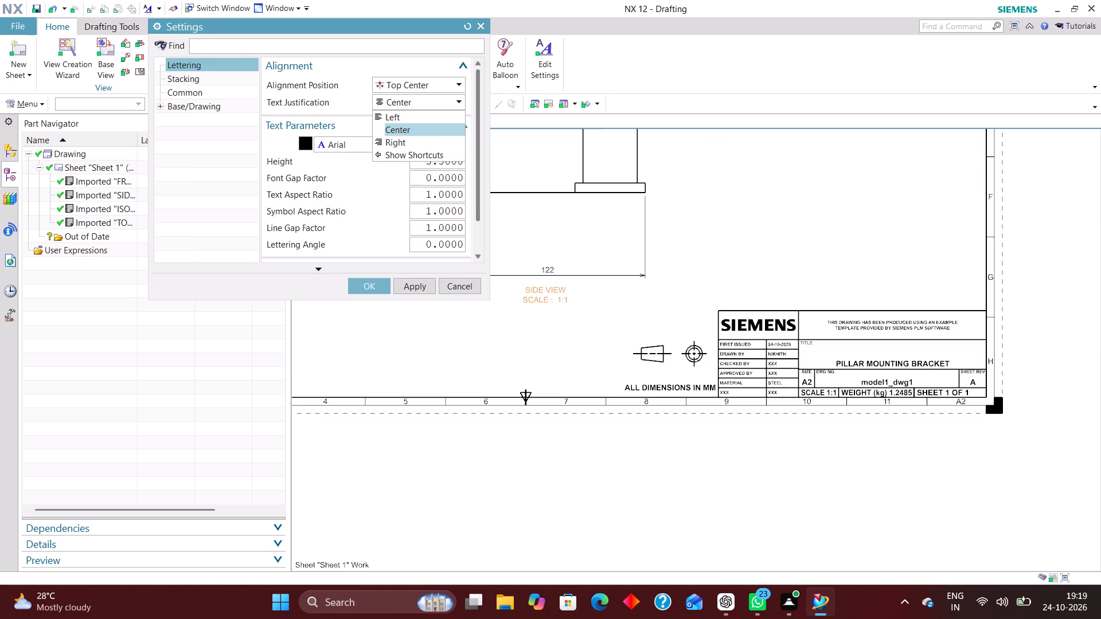
left_click(412, 115)
left_click(375, 289)
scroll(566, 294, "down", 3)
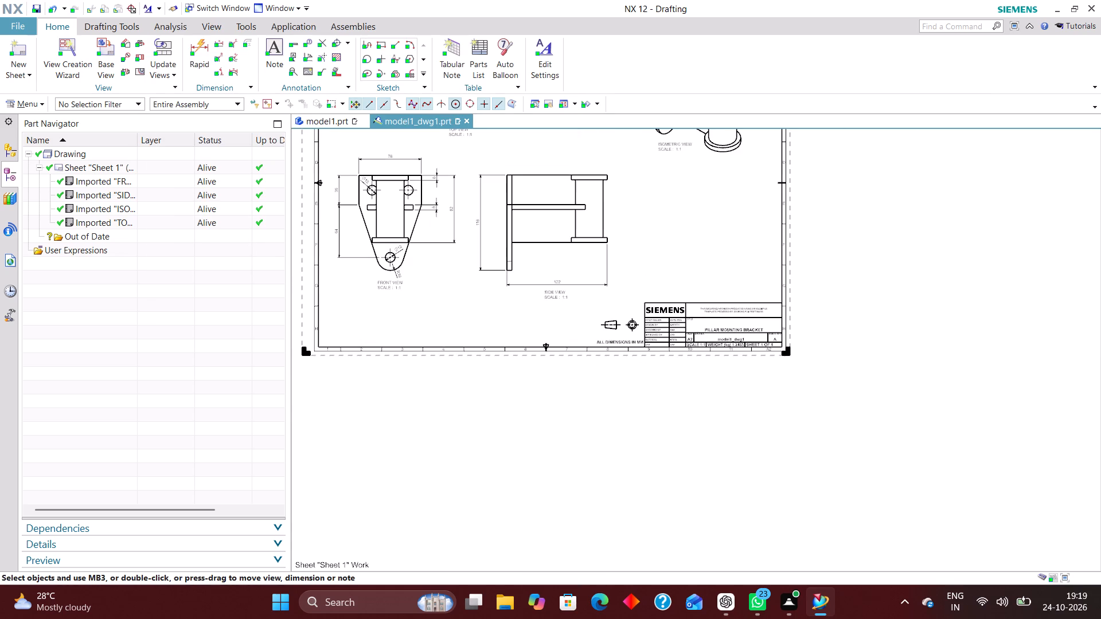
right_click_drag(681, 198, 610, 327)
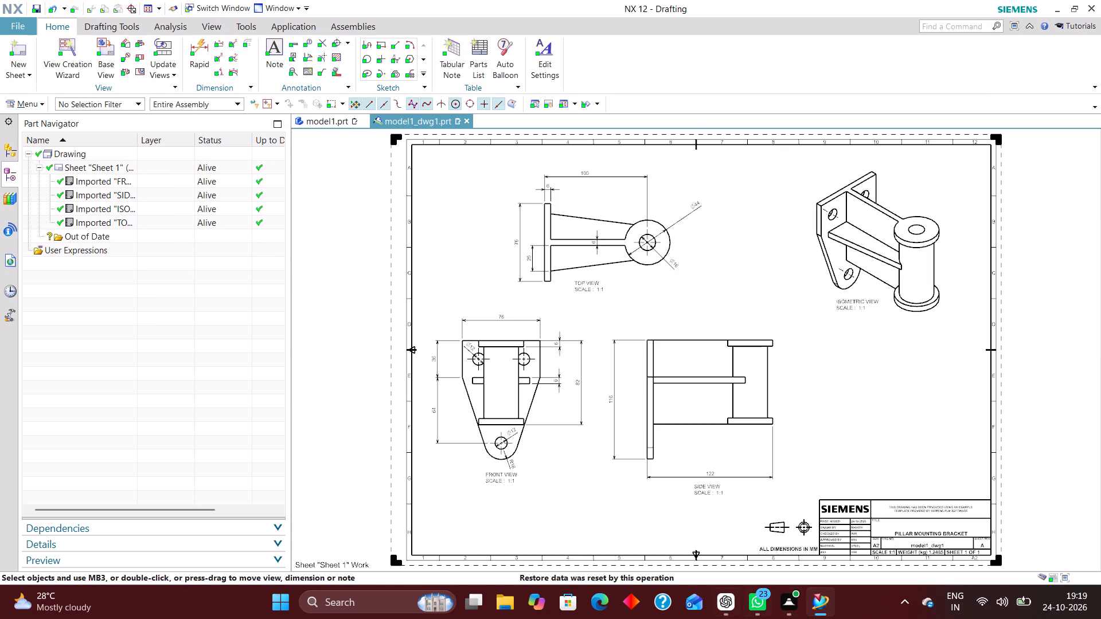
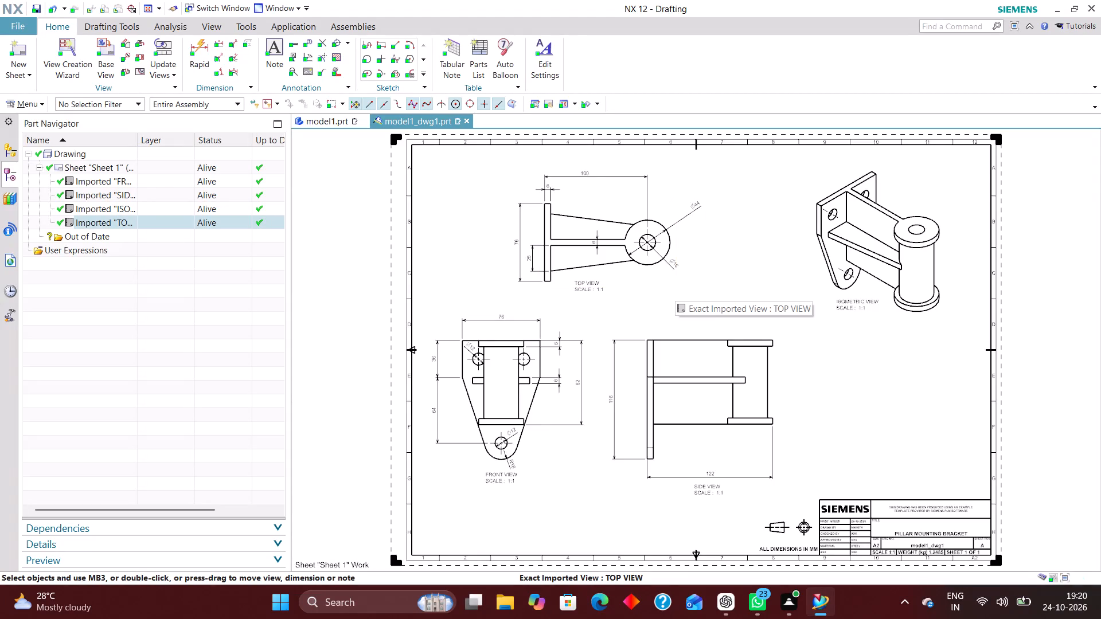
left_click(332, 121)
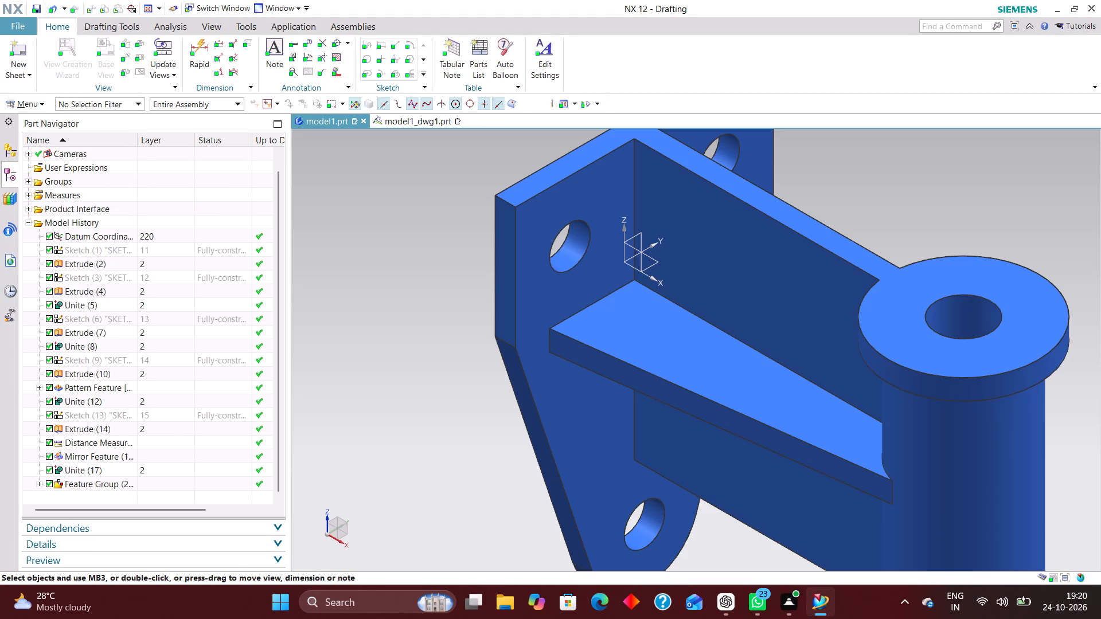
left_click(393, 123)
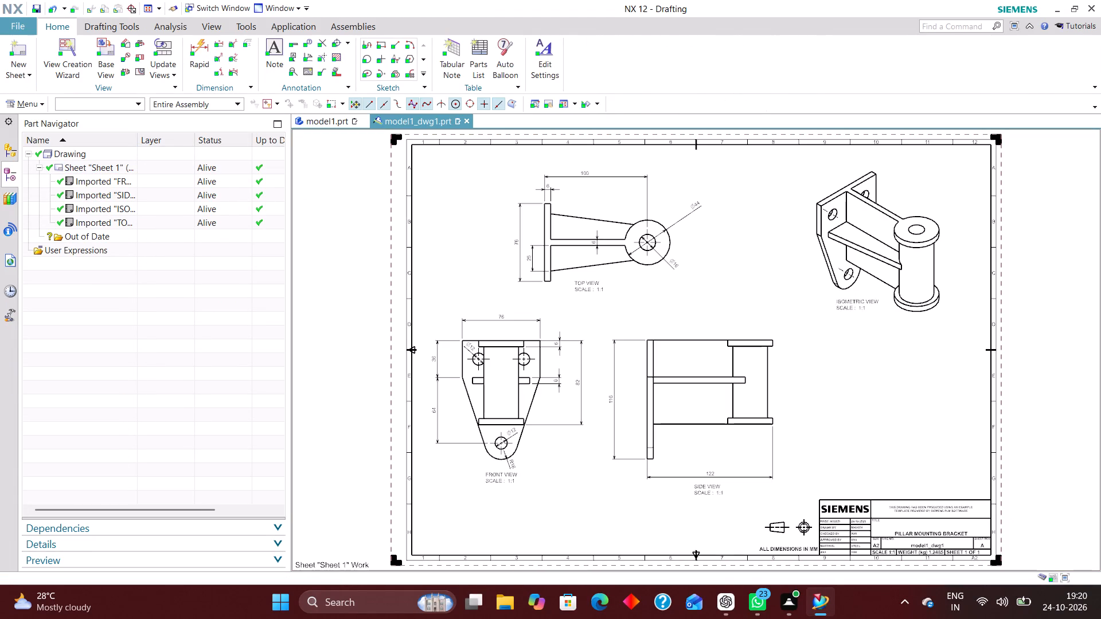
Start saving the drawing under a different name, keeping model1.prt as the name of the model part.
left_click(19, 26)
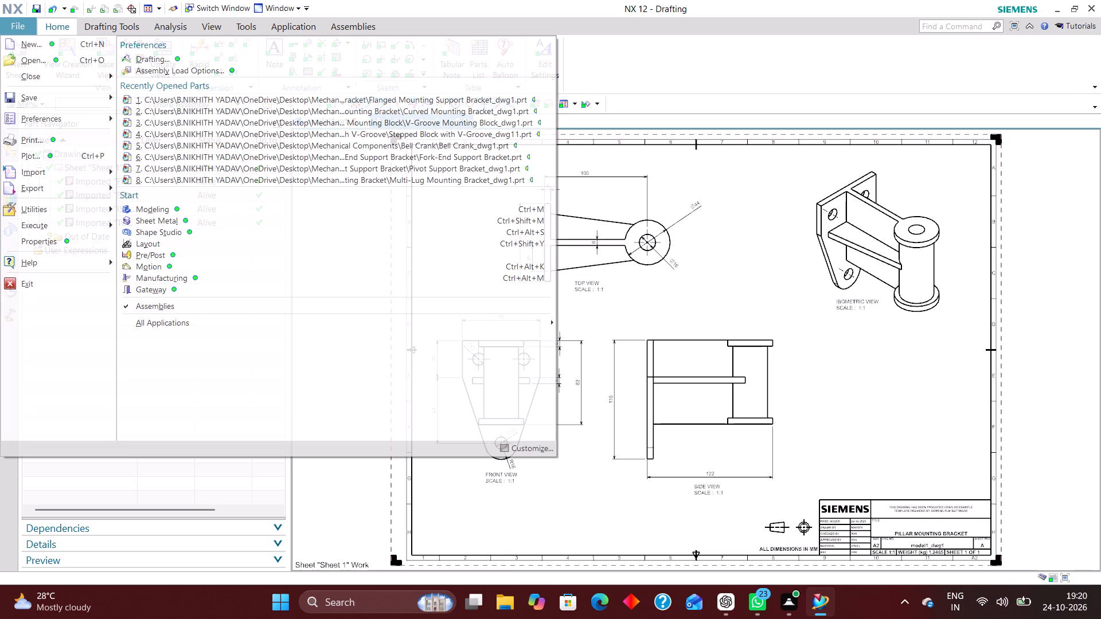
left_click(49, 97)
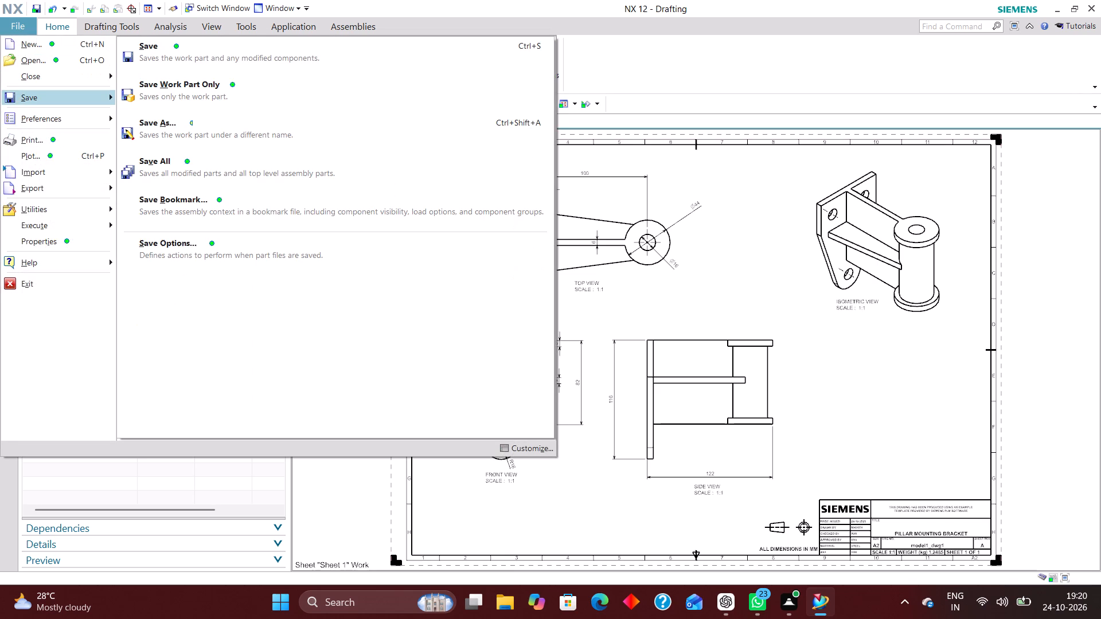
left_click(198, 127)
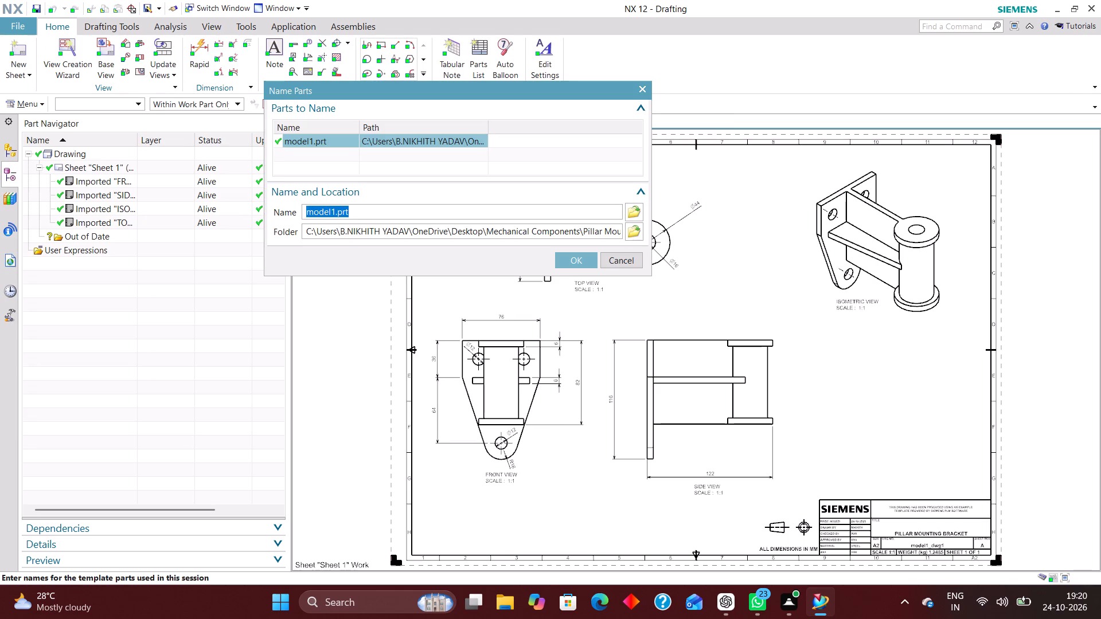
left_click(576, 261)
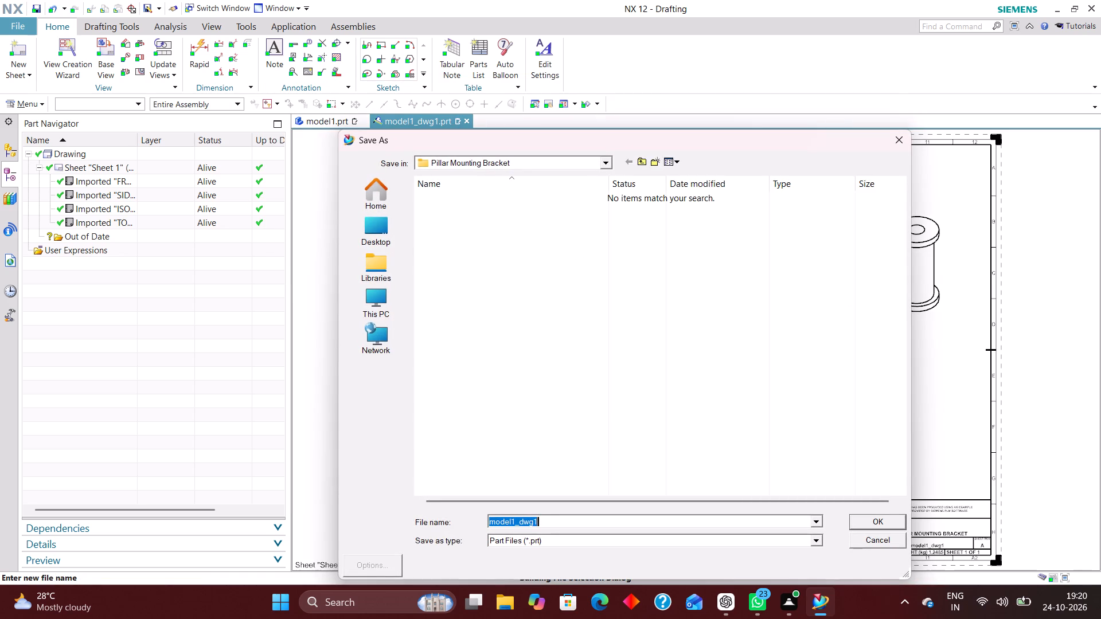
Save the drawing as Pillar Mounting Bracket1_dwg1 in the Pillar Mounting Bracket folder.
left_click(888, 523)
left_click(551, 312)
left_click(516, 525)
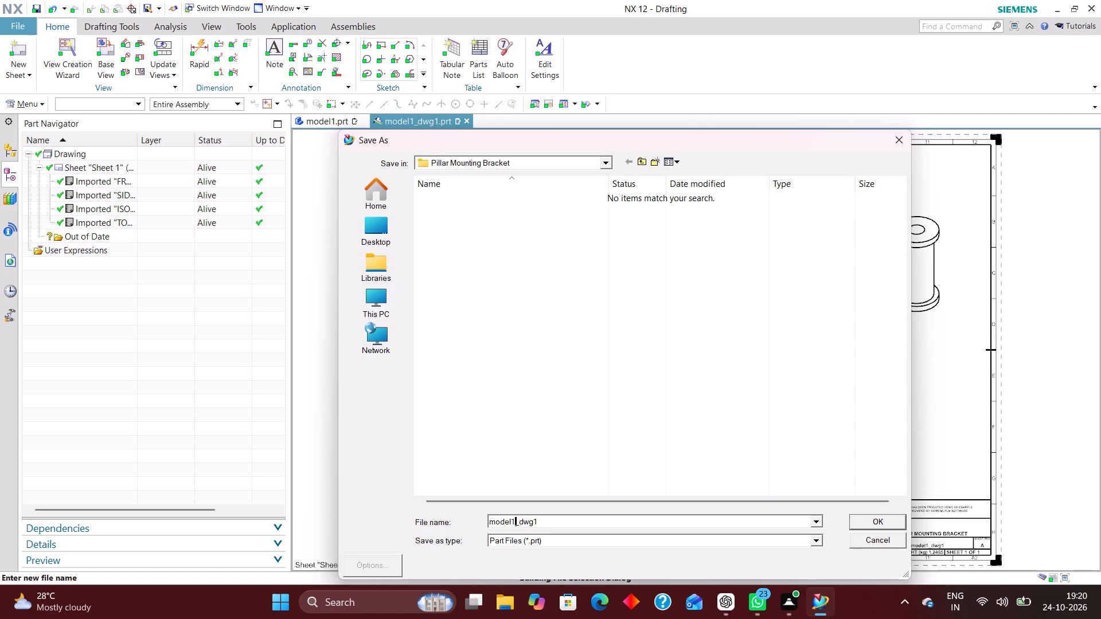
left_click_drag(511, 522, 478, 528)
key("BackSpace")
type("PILL")
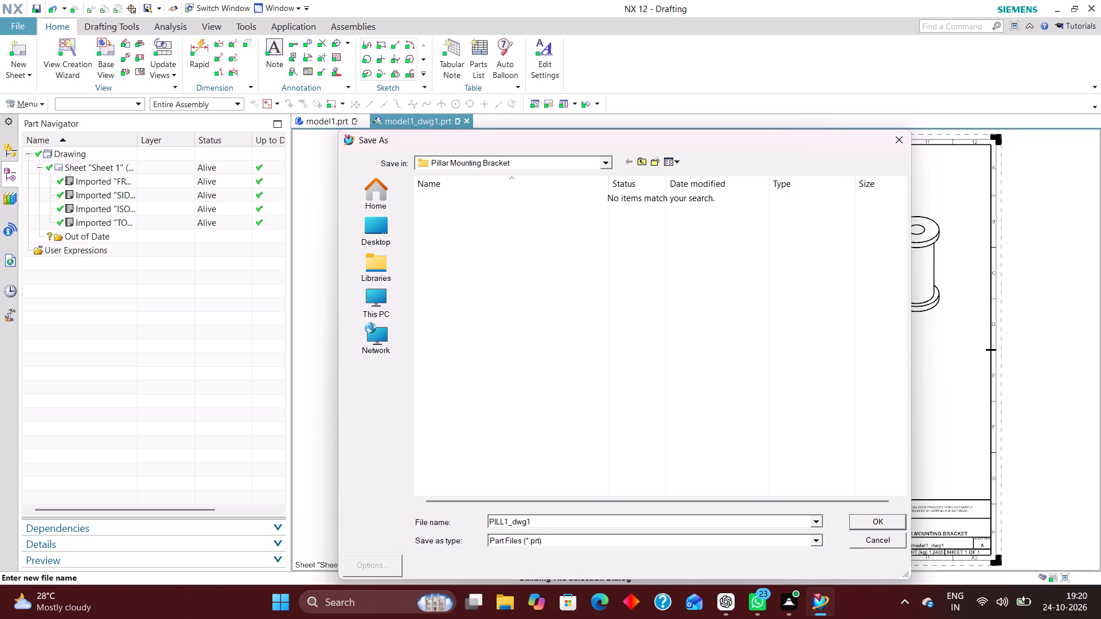
key("BackSpace")
key("BackSpace")
key("BackSpace")
type("illa")
type("r")
key("space")
key("shift+m")
type("ountin")
type("g")
key("space")
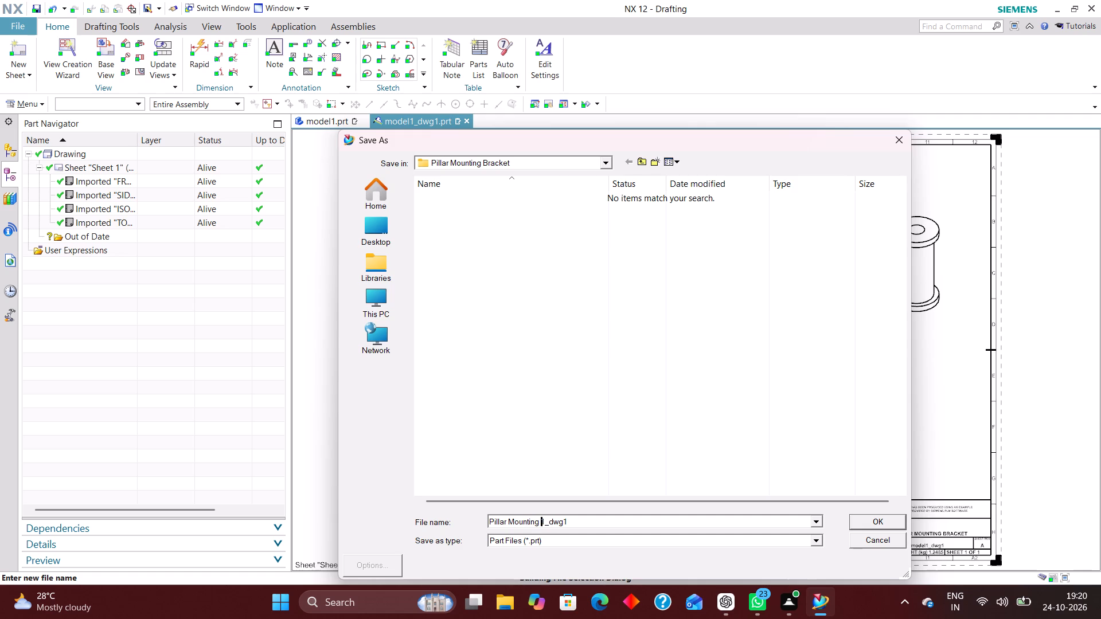
type("Bracket")
key("Return")
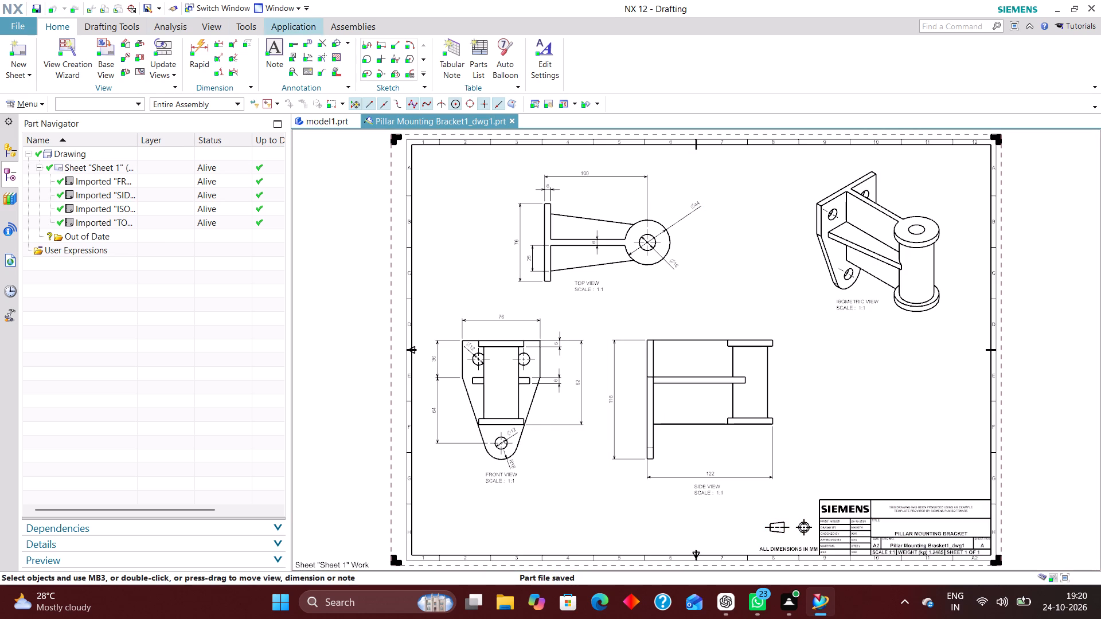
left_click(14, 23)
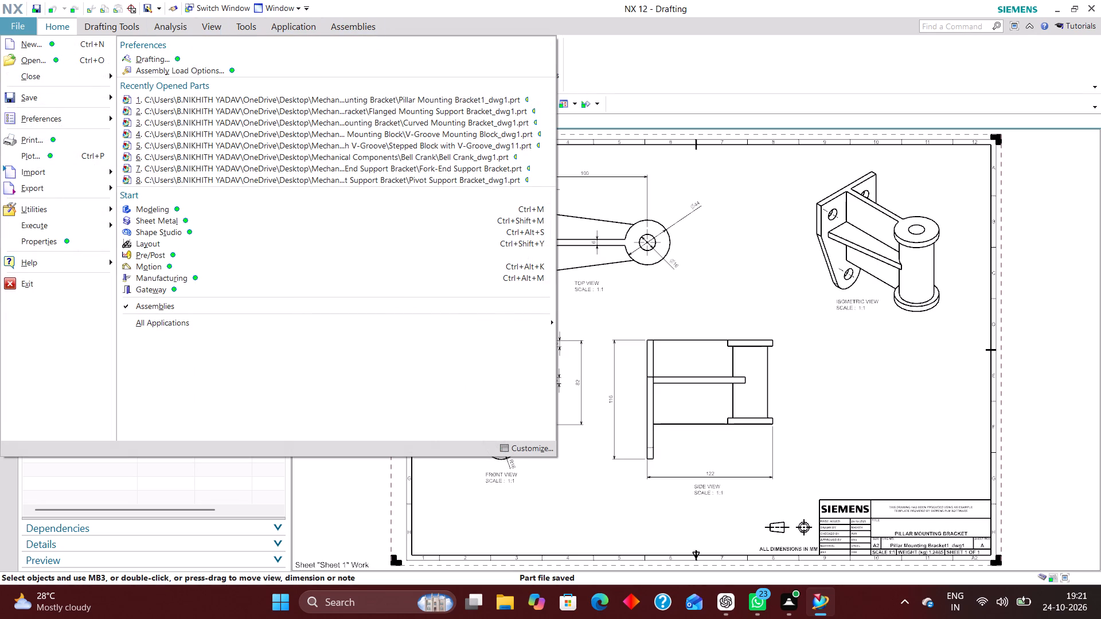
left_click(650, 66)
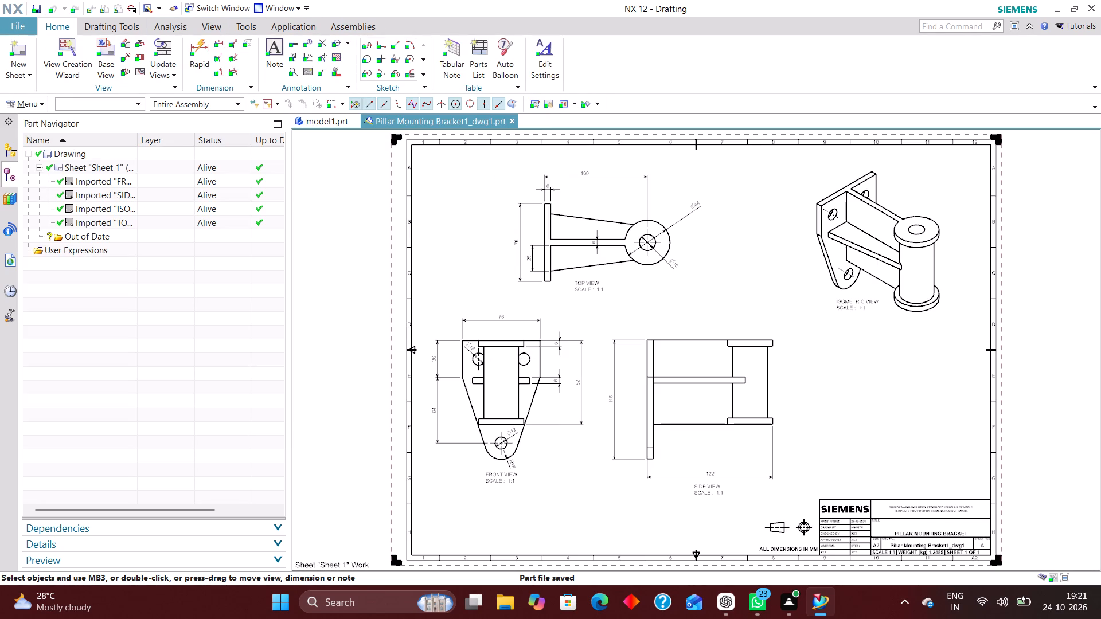
Switch to the model1.prt model and stop the journal recording.
left_click(310, 115)
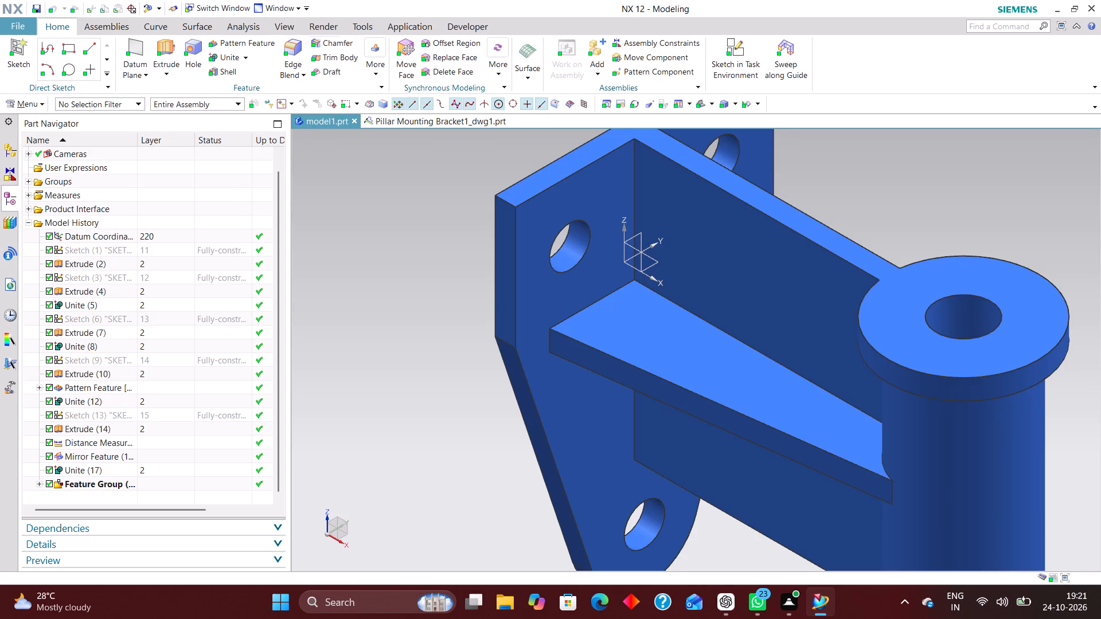
left_click(478, 32)
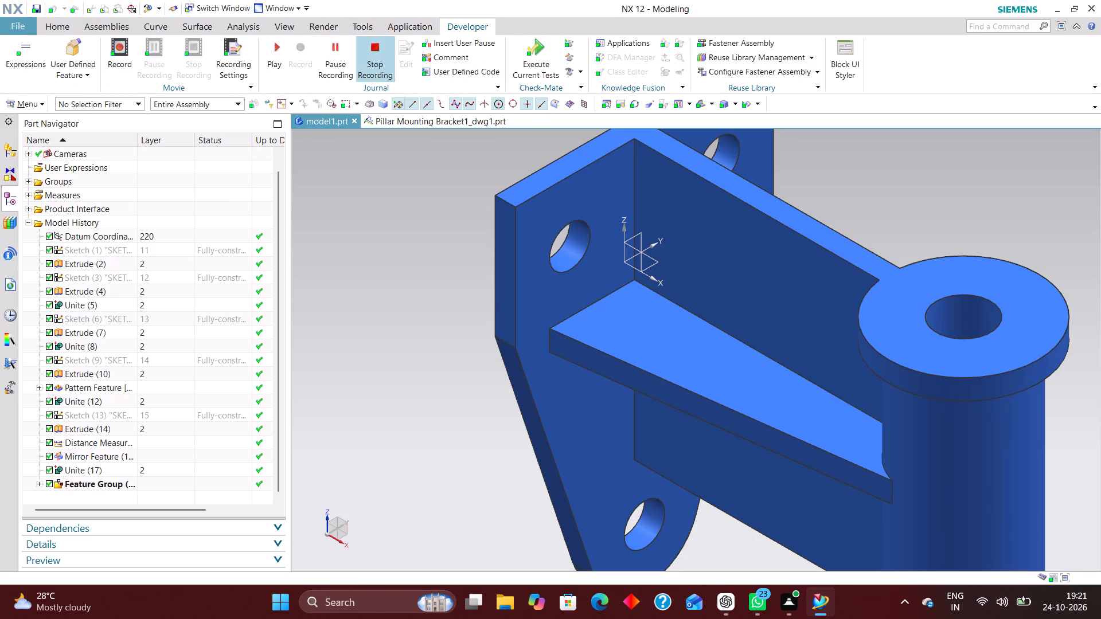
left_click(375, 50)
left_click(61, 23)
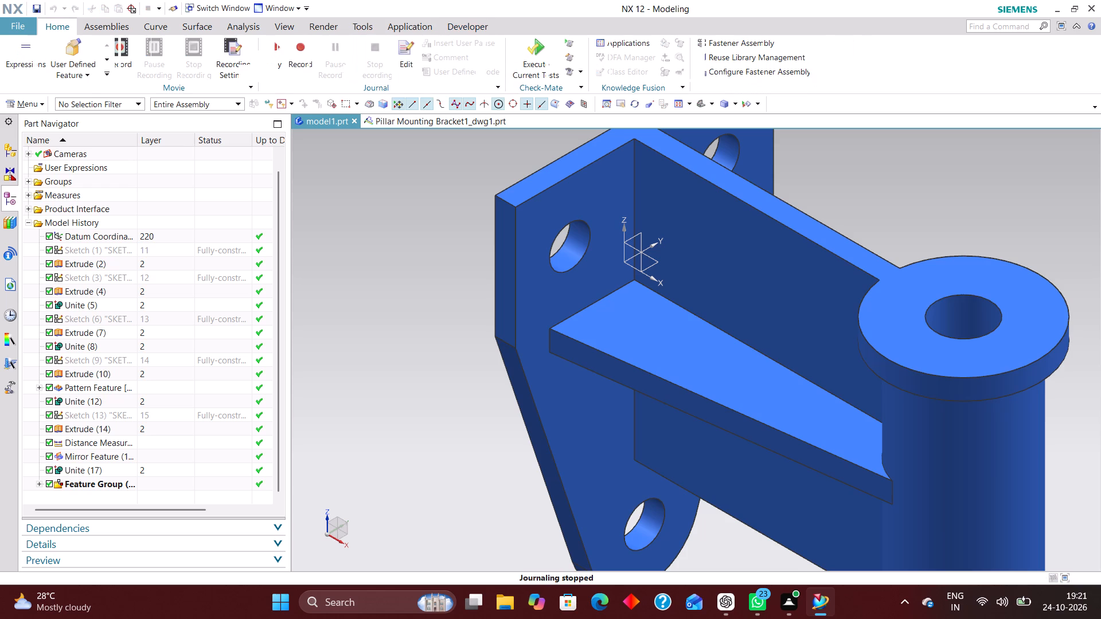